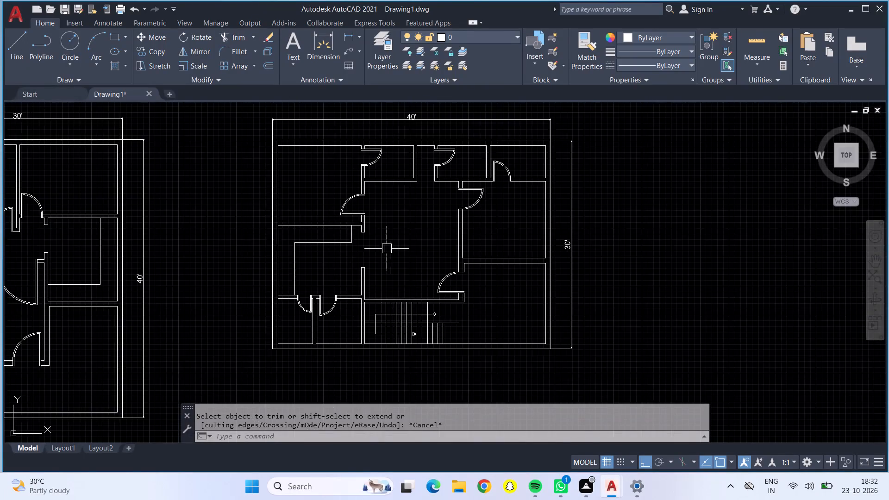
Review the three floor plans side by side, checking the room, door and staircase layouts of each.
{"action": "scroll", "coordinate": [391, 249], "scroll_direction": "down", "scroll_amount": 1}
{"action": "middle_click_drag", "start_coordinate": [266, 237], "coordinate": [436, 238]}
{"action": "middle_click_drag", "start_coordinate": [456, 249], "coordinate": [517, 258]}
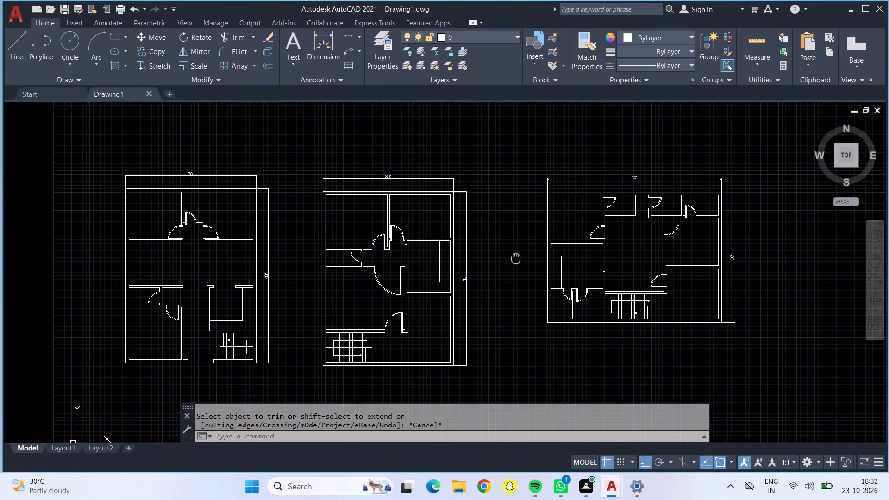
{"action": "middle_click_drag", "start_coordinate": [517, 258], "coordinate": [523, 257]}
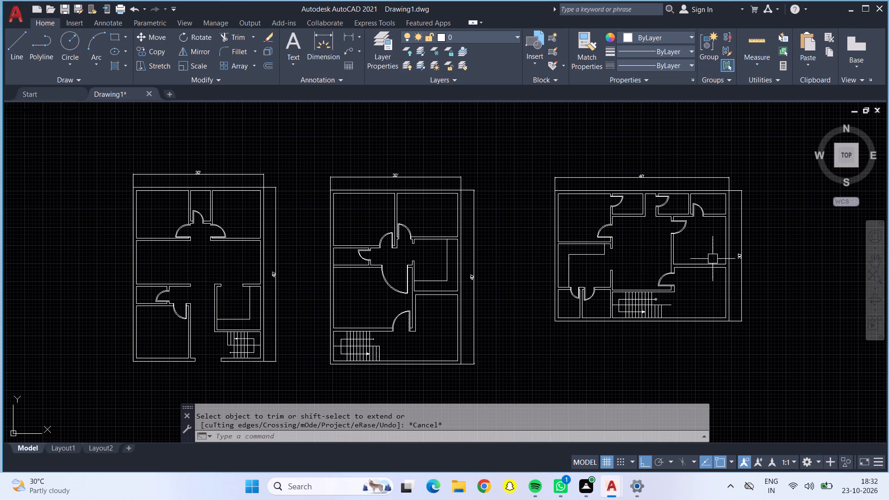
{"action": "scroll", "coordinate": [619, 237], "scroll_direction": "up", "scroll_amount": 1}
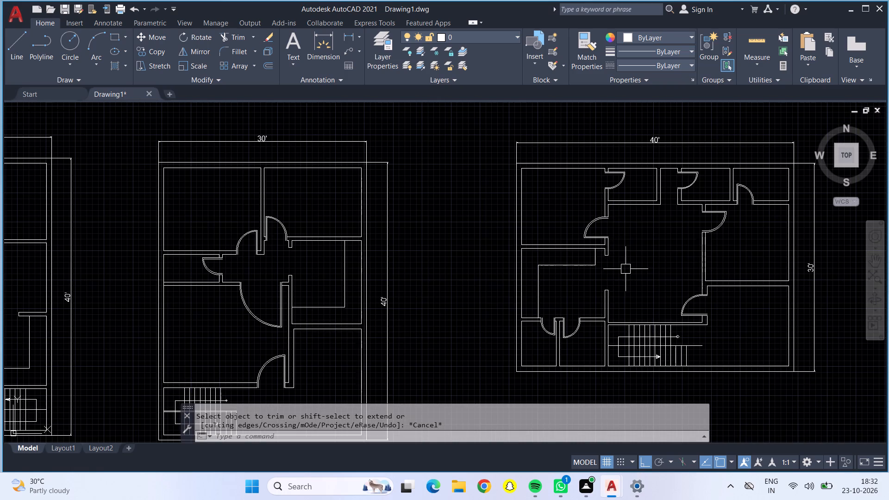
{"action": "middle_click_drag", "start_coordinate": [629, 262], "coordinate": [732, 260]}
{"action": "scroll", "coordinate": [735, 255], "scroll_direction": "down", "scroll_amount": 1}
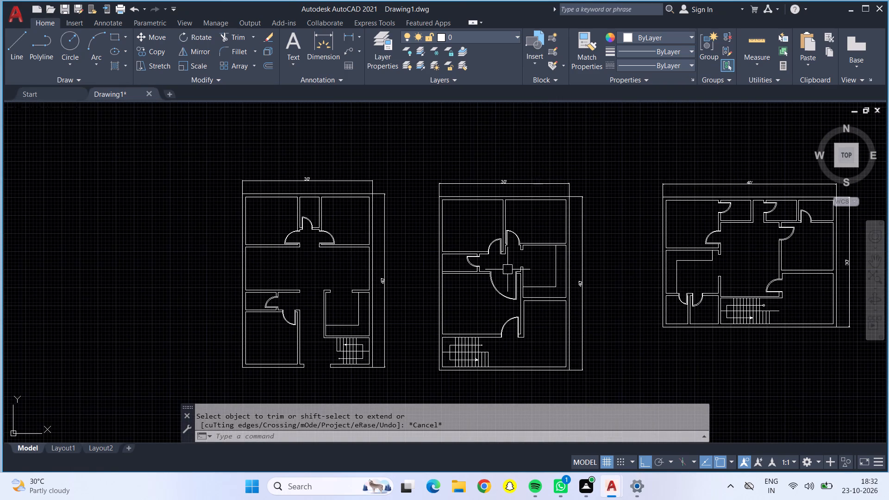
{"action": "middle_click_drag", "start_coordinate": [749, 257], "coordinate": [603, 262]}
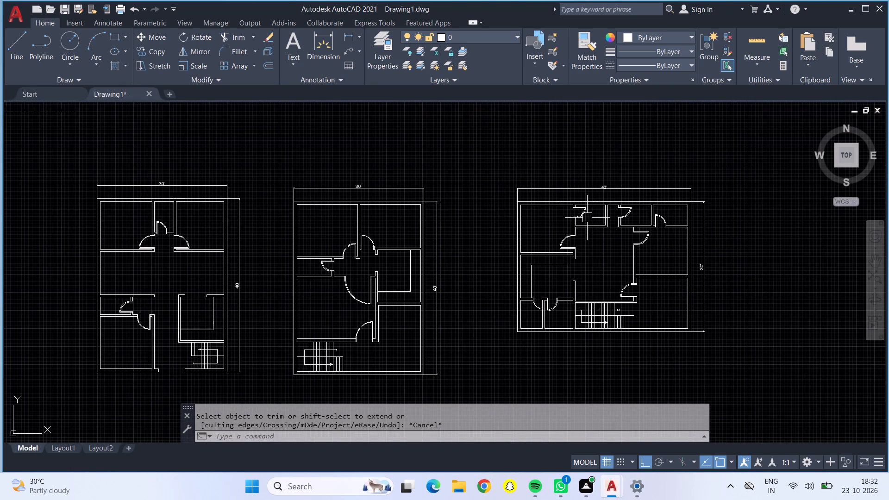
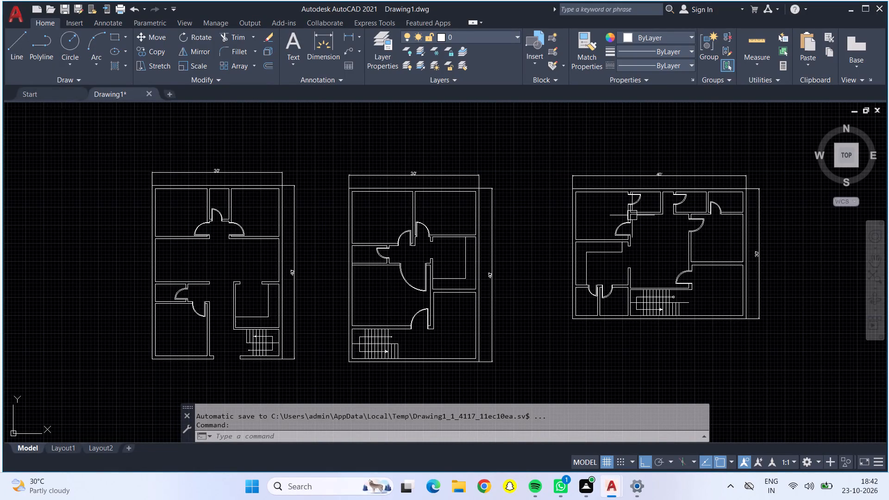
Insert the 30 in top-view Range-Oven and the Microwave from the DesignCenter Kitchens blocks into the empty area beside the first 30' by 40' plan.
{"action": "middle_click_drag", "start_coordinate": [318, 232], "coordinate": [360, 250]}
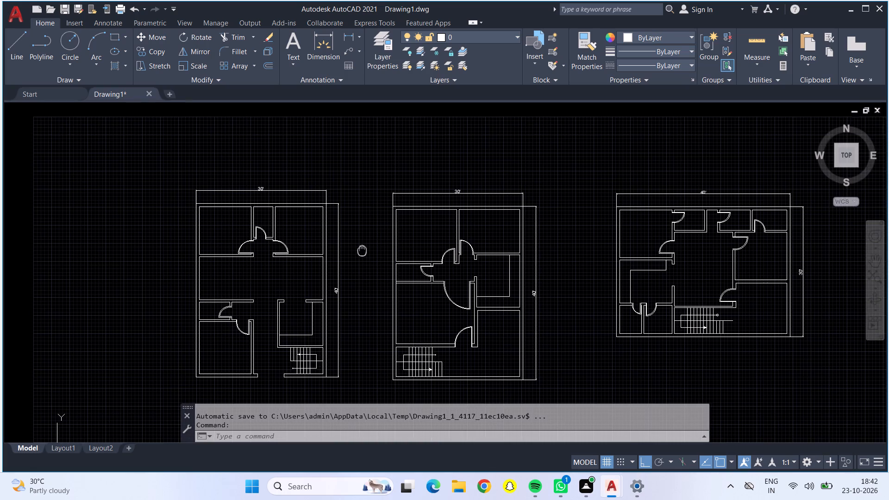
{"action": "middle_click_drag", "start_coordinate": [360, 250], "coordinate": [390, 236]}
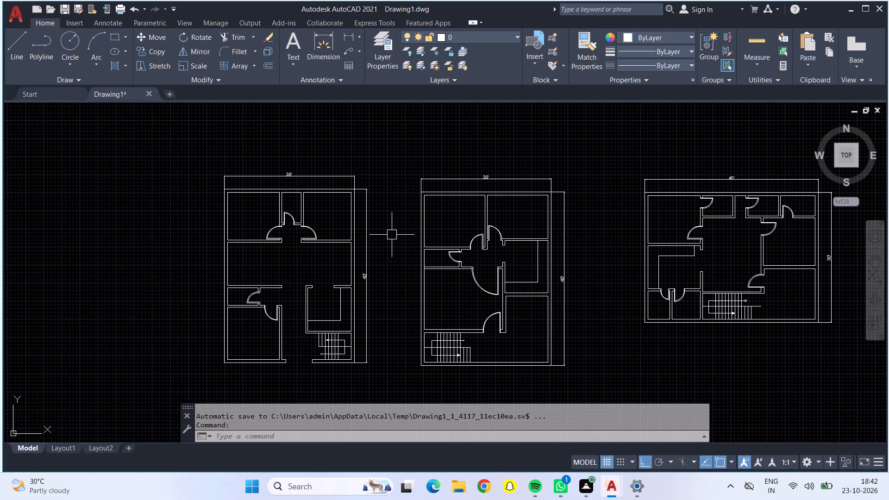
{"action": "key", "text": "ctrl+2"}
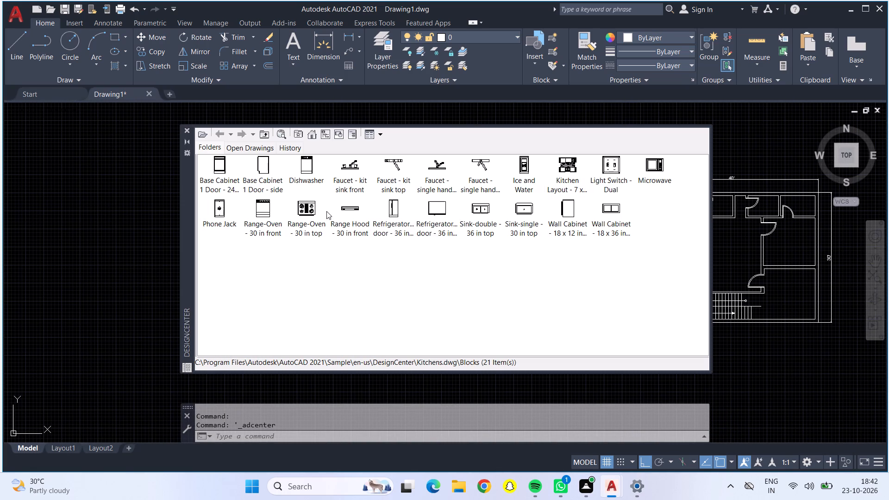
{"action": "left_click_drag", "start_coordinate": [302, 207], "coordinate": [94, 261]}
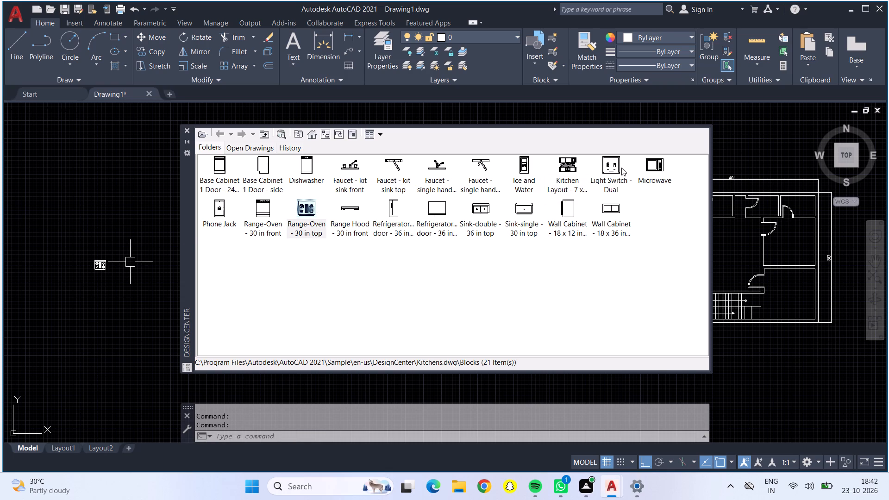
{"action": "left_click_drag", "start_coordinate": [660, 160], "coordinate": [112, 272]}
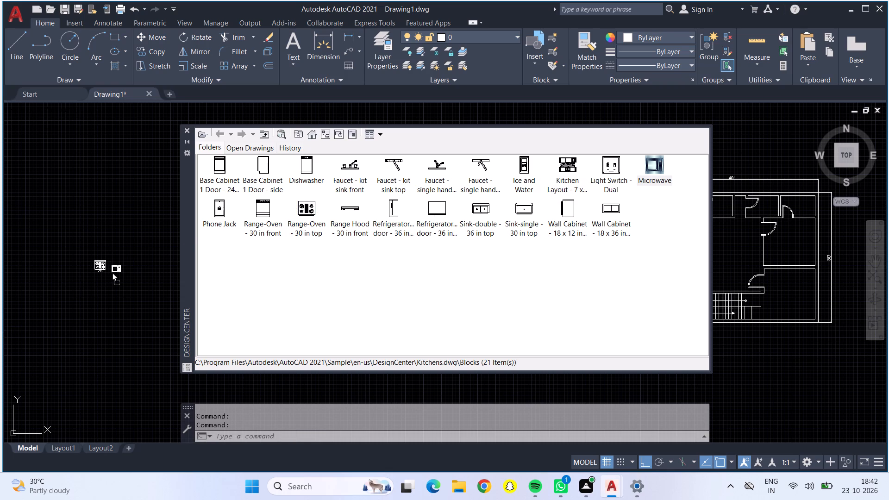
{"action": "left_click_drag", "start_coordinate": [112, 272], "coordinate": [112, 269]}
Insert a Bed - Queen block from the Home - Space Planner drawing above the kitchen blocks, with a Lamp - Table block on each side.
{"action": "left_click", "coordinate": [314, 128]}
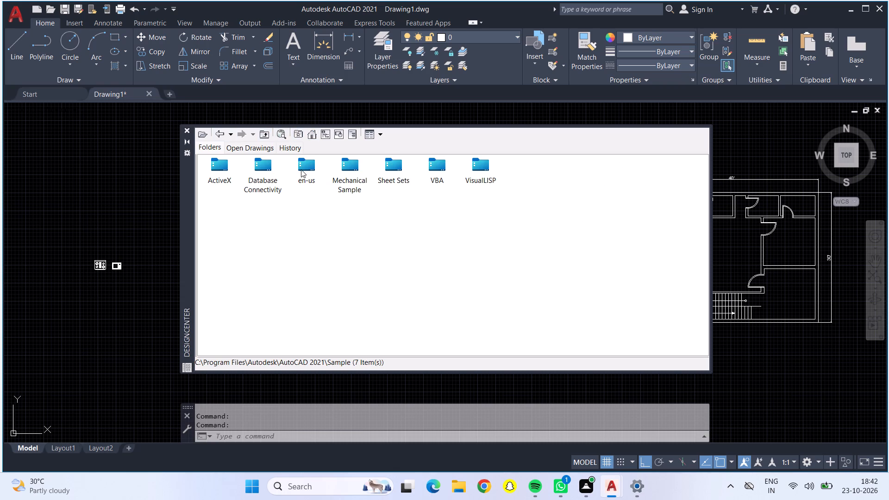
{"action": "left_click", "coordinate": [301, 169]}
{"action": "left_click", "coordinate": [301, 169]}
{"action": "double_click", "coordinate": [219, 158]}
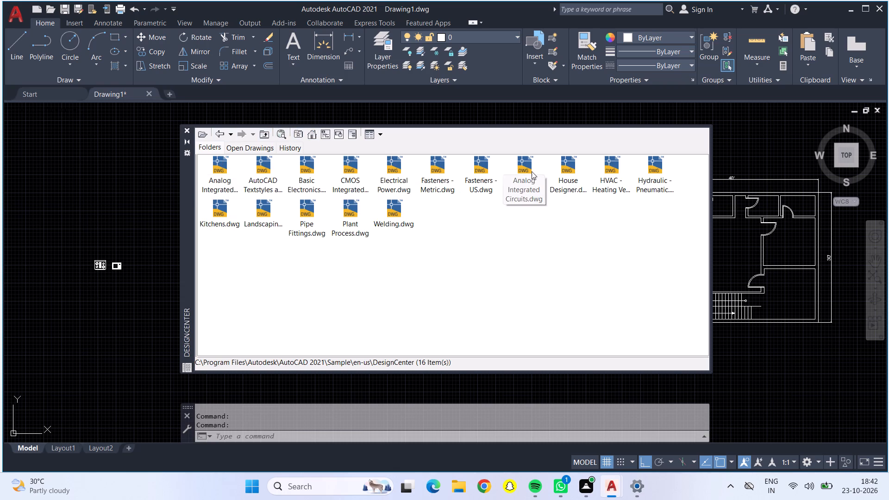
{"action": "double_click", "coordinate": [524, 170]}
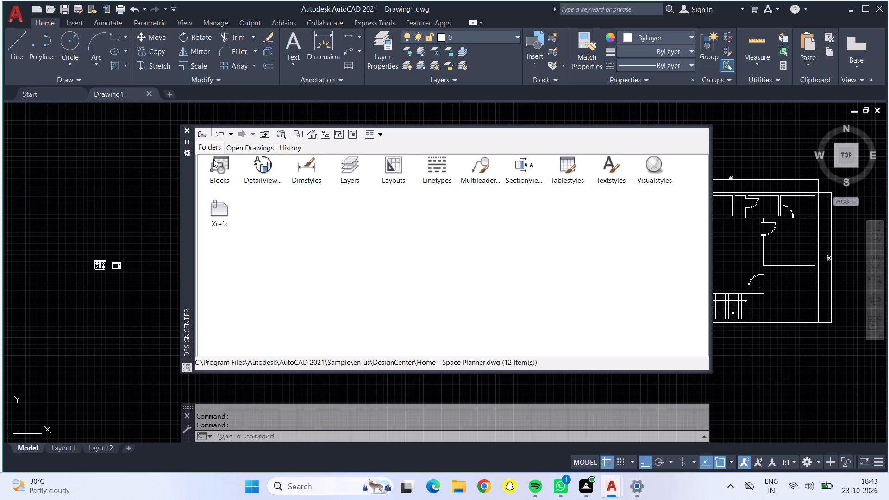
{"action": "double_click", "coordinate": [216, 166]}
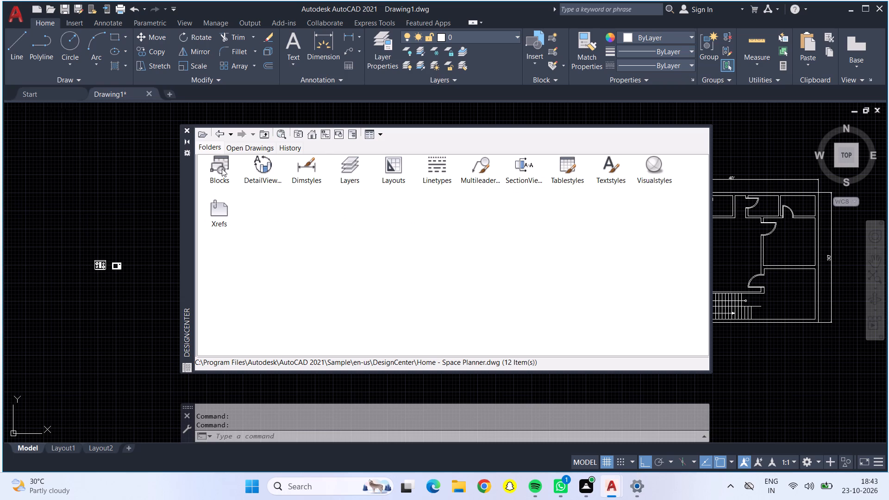
{"action": "double_click", "coordinate": [222, 169]}
{"action": "left_click_drag", "start_coordinate": [222, 169], "coordinate": [35, 197]}
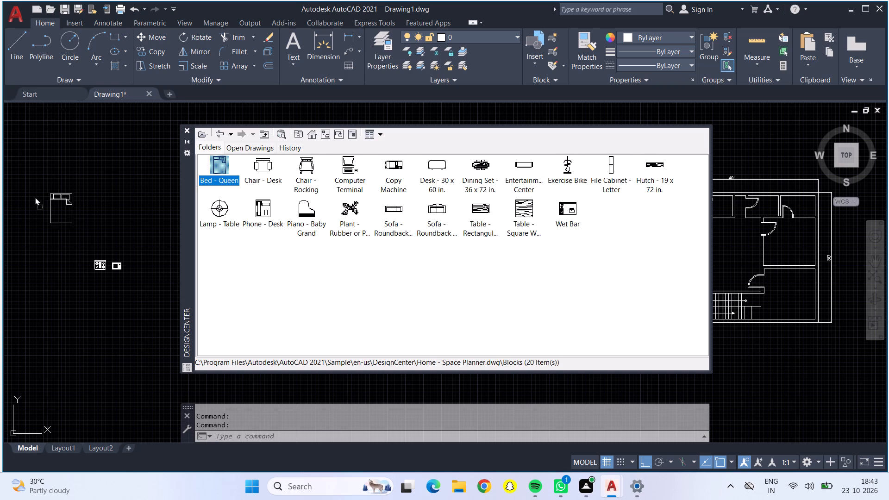
{"action": "left_click_drag", "start_coordinate": [35, 197], "coordinate": [88, 199]}
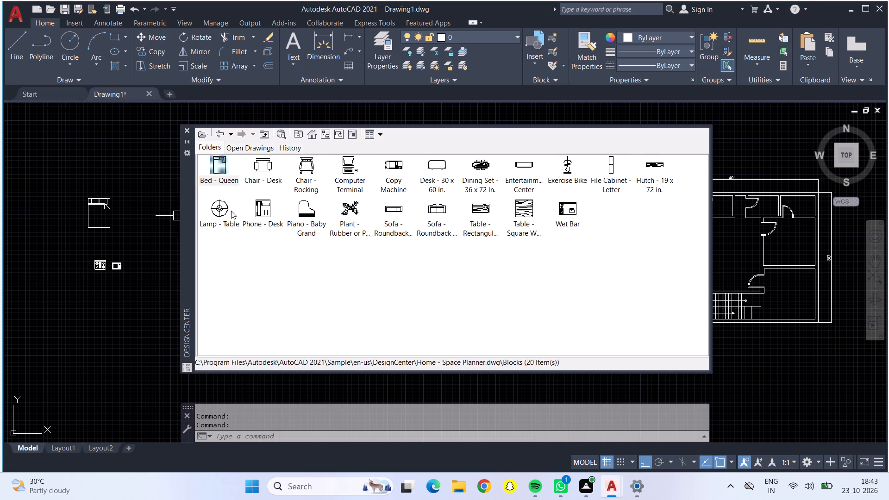
{"action": "left_click_drag", "start_coordinate": [220, 208], "coordinate": [121, 206]}
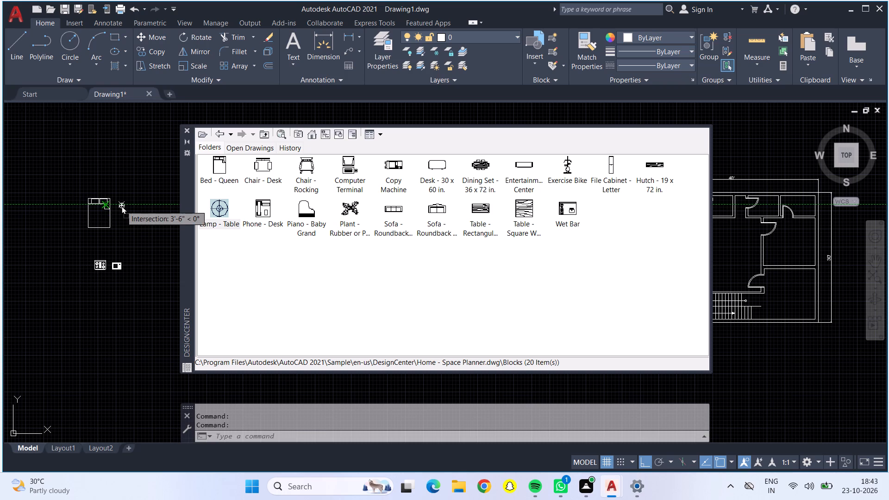
{"action": "left_click_drag", "start_coordinate": [121, 206], "coordinate": [121, 204]}
{"action": "left_click_drag", "start_coordinate": [229, 201], "coordinate": [75, 205]}
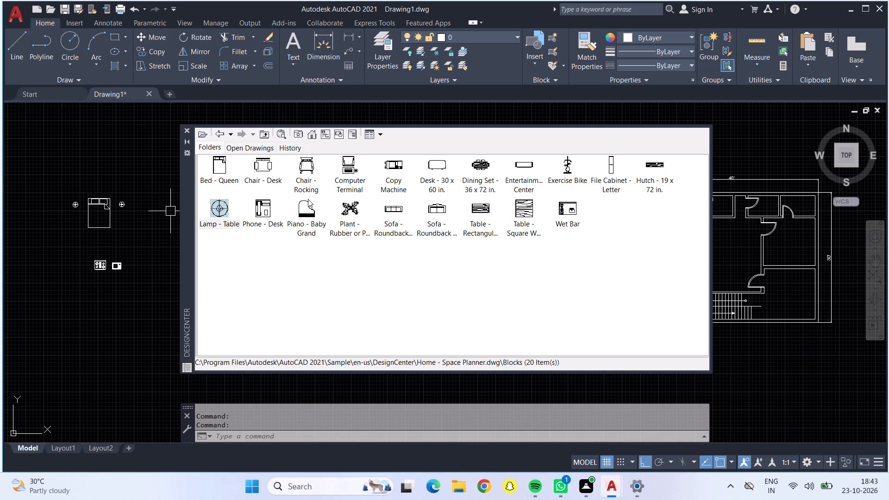
Add two matching Roundback sofas, one rectangular table and one Dining Set - 36 x 72 in. around the bed and kitchen blocks.
{"action": "left_click_drag", "start_coordinate": [395, 210], "coordinate": [134, 225]}
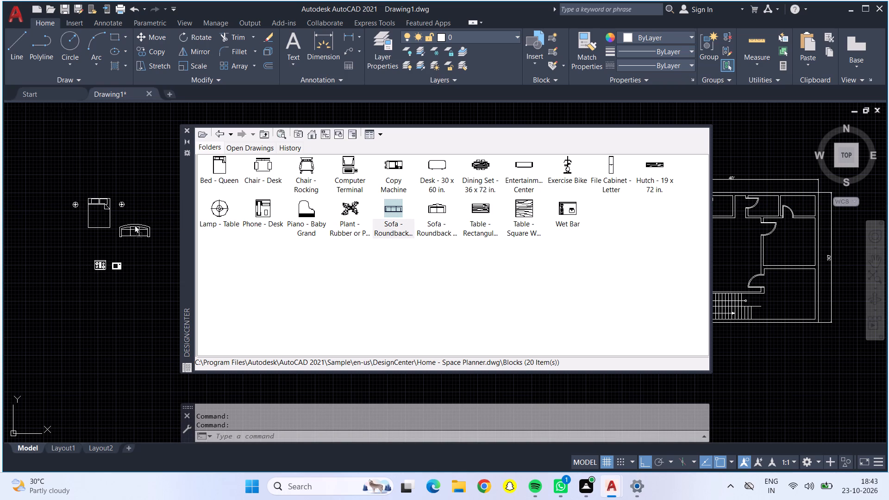
{"action": "left_click_drag", "start_coordinate": [134, 225], "coordinate": [133, 225]}
{"action": "left_click_drag", "start_coordinate": [402, 206], "coordinate": [233, 214]}
{"action": "left_click_drag", "start_coordinate": [233, 214], "coordinate": [158, 205]}
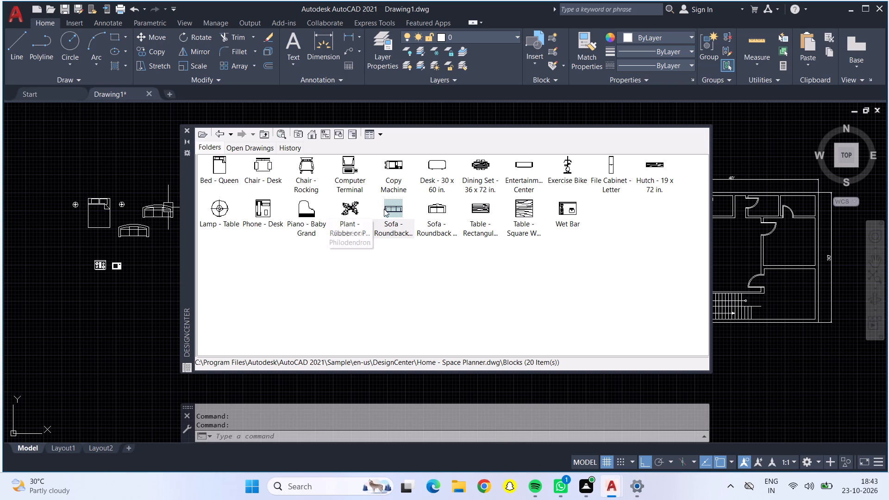
{"action": "left_click_drag", "start_coordinate": [472, 208], "coordinate": [179, 231]}
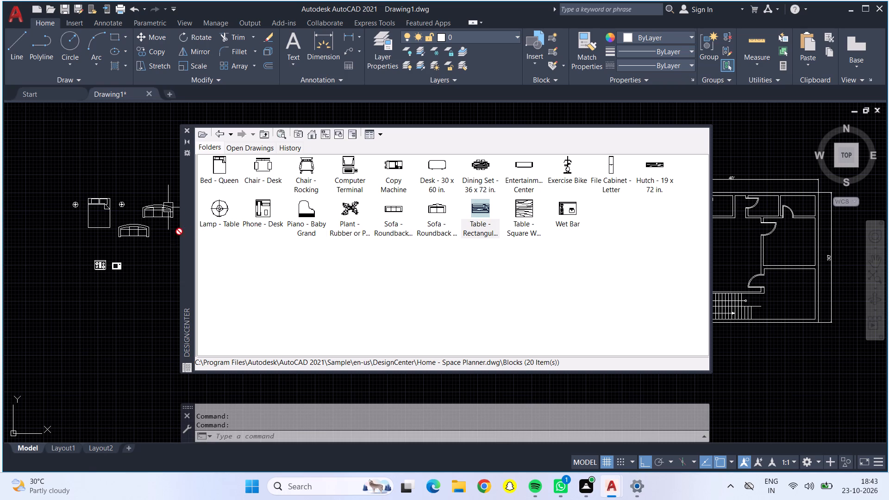
{"action": "left_click_drag", "start_coordinate": [179, 231], "coordinate": [149, 248]}
{"action": "left_click_drag", "start_coordinate": [481, 165], "coordinate": [113, 248]}
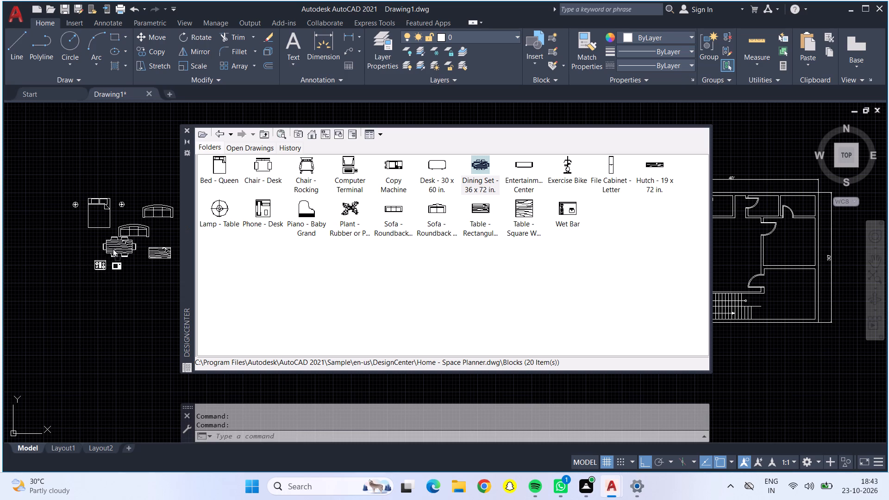
{"action": "left_click_drag", "start_coordinate": [113, 248], "coordinate": [68, 257]}
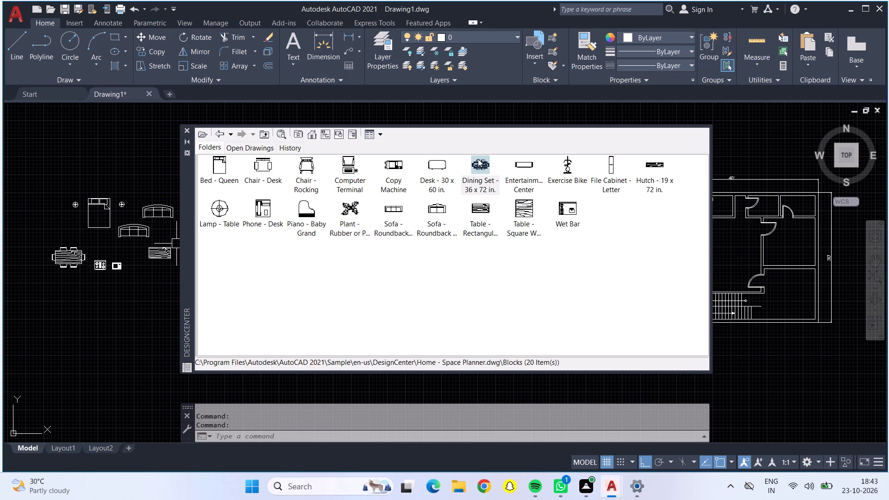
Insert two Toilet - top and two Faucet - Bathroom top blocks from the House Designer drawing near the microwave, and close DesignCenter.
{"action": "left_click", "coordinate": [218, 133]}
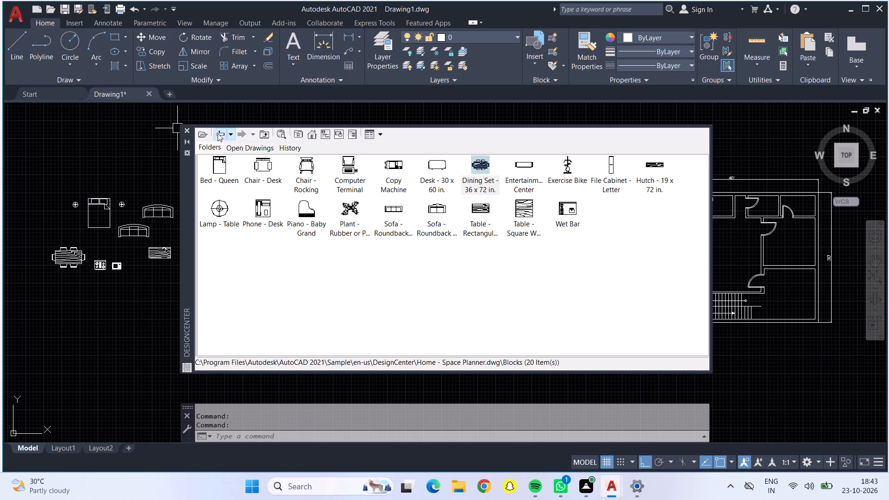
{"action": "left_click", "coordinate": [218, 136]}
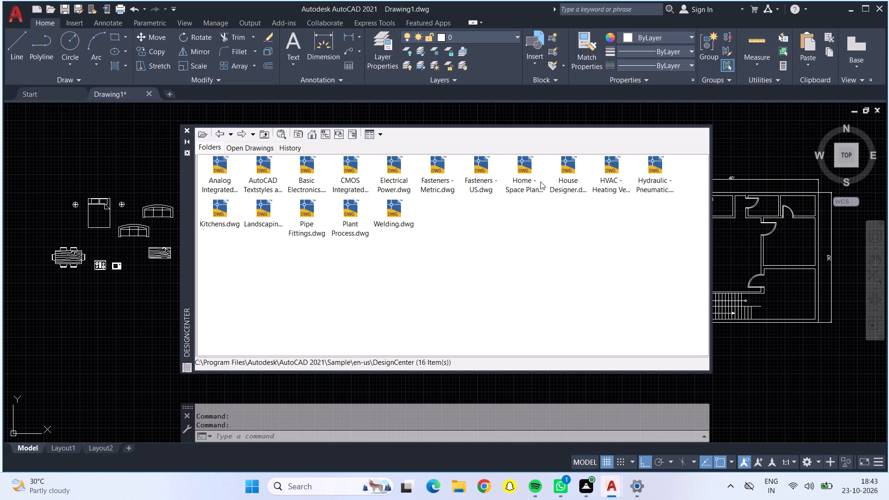
{"action": "double_click", "coordinate": [569, 176]}
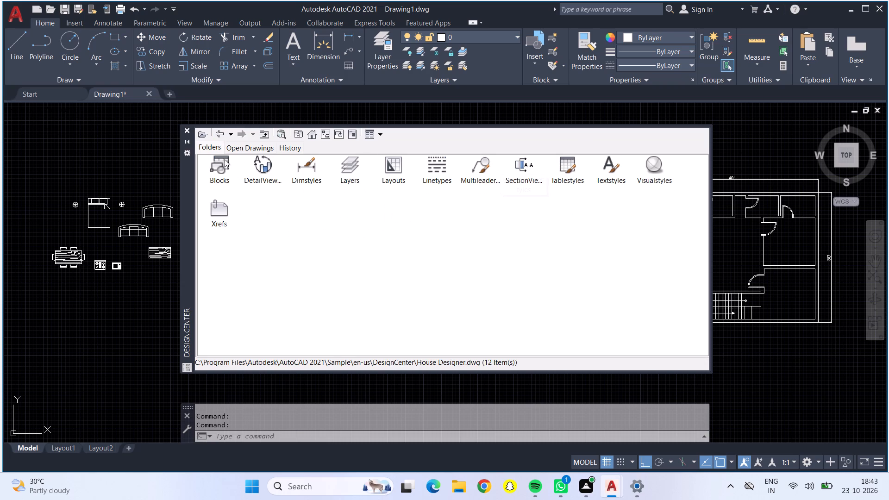
{"action": "double_click", "coordinate": [219, 159]}
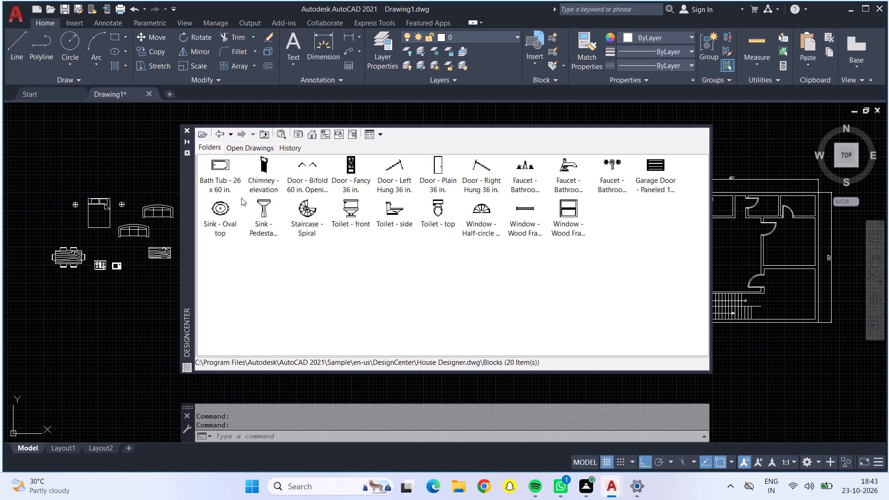
{"action": "left_click_drag", "start_coordinate": [612, 166], "coordinate": [597, 166]}
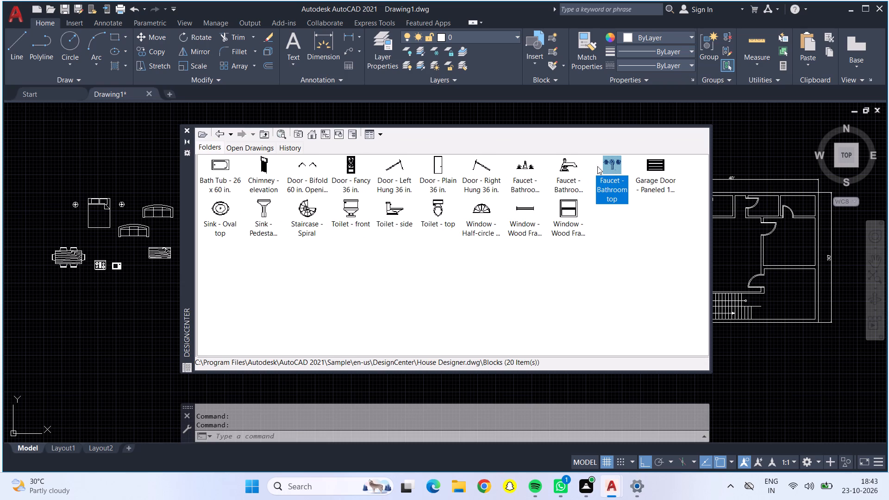
{"action": "left_click_drag", "start_coordinate": [597, 166], "coordinate": [143, 279]}
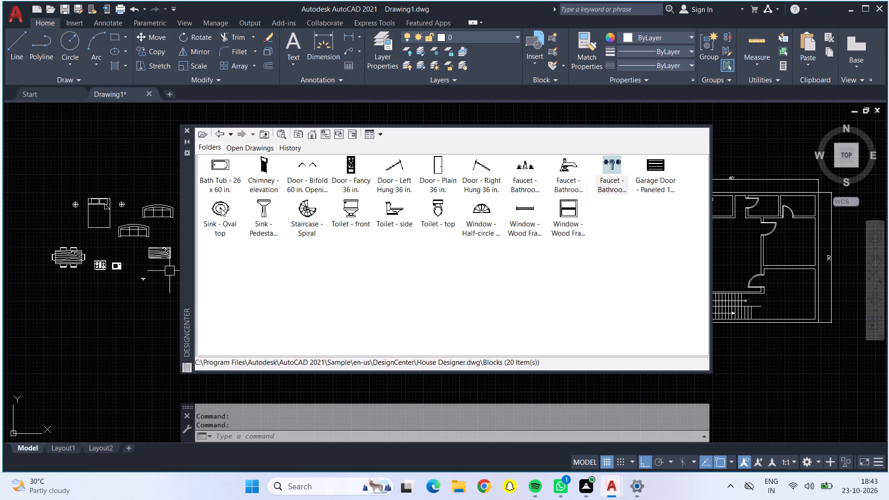
{"action": "left_click_drag", "start_coordinate": [441, 209], "coordinate": [232, 254]}
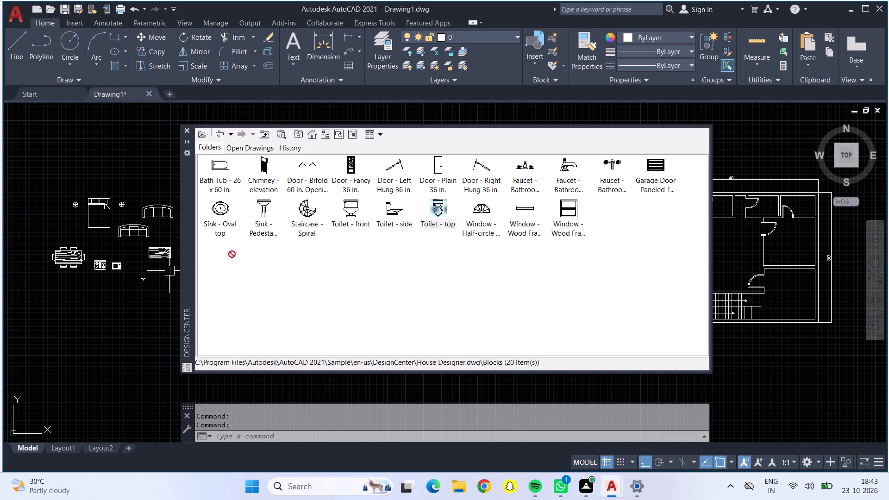
{"action": "left_click_drag", "start_coordinate": [232, 254], "coordinate": [127, 281]}
{"action": "left_click_drag", "start_coordinate": [127, 281], "coordinate": [131, 276]}
{"action": "left_click_drag", "start_coordinate": [438, 204], "coordinate": [142, 236]}
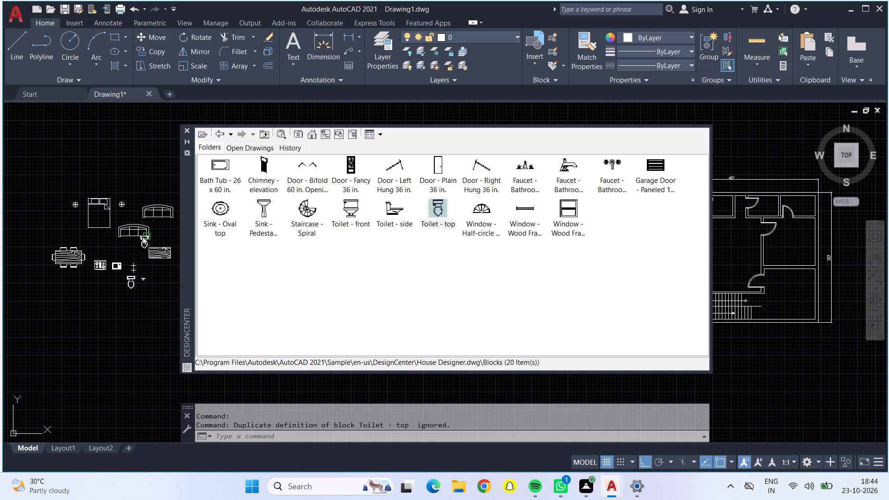
{"action": "left_click_drag", "start_coordinate": [142, 236], "coordinate": [132, 260]}
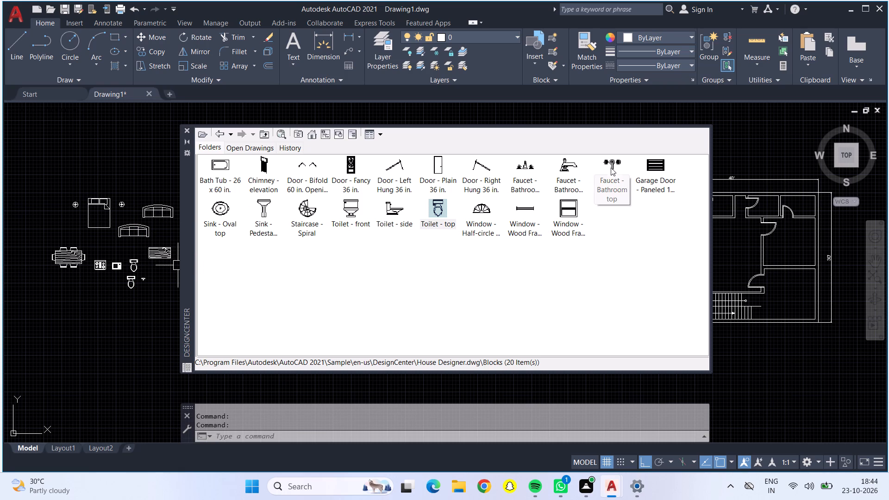
{"action": "left_click_drag", "start_coordinate": [611, 168], "coordinate": [143, 289]}
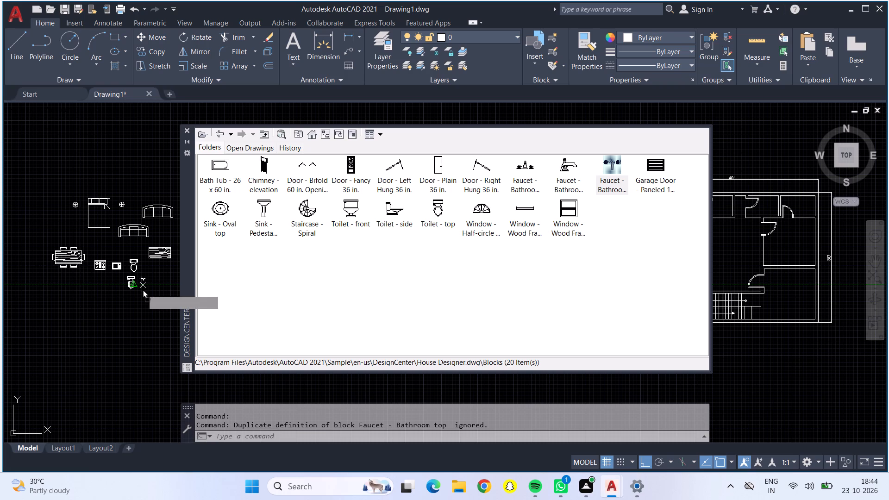
{"action": "left_click_drag", "start_coordinate": [143, 289], "coordinate": [146, 290]}
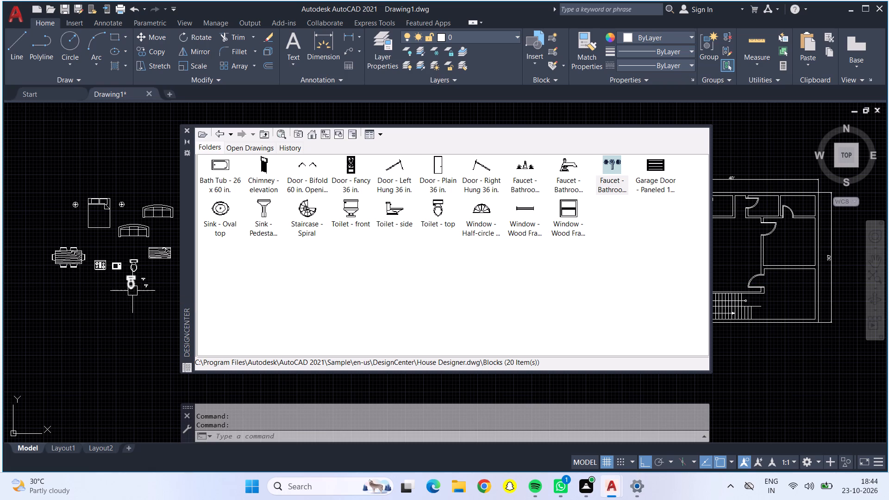
{"action": "left_click", "coordinate": [186, 128]}
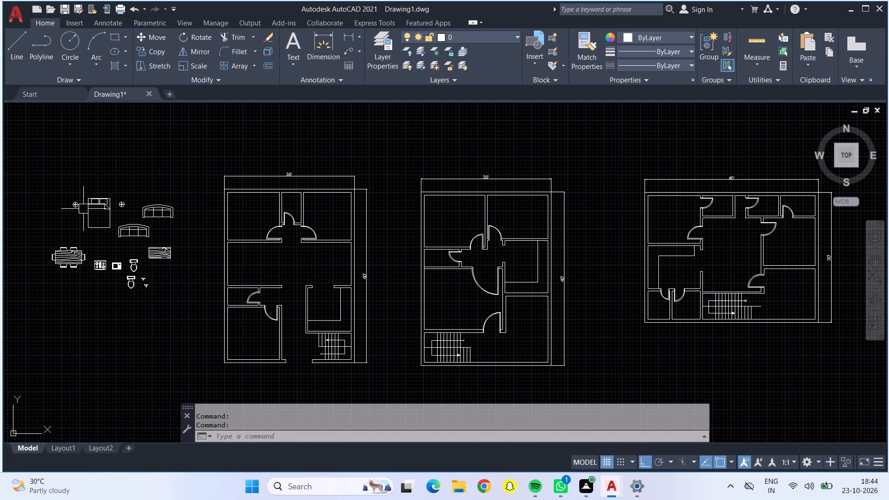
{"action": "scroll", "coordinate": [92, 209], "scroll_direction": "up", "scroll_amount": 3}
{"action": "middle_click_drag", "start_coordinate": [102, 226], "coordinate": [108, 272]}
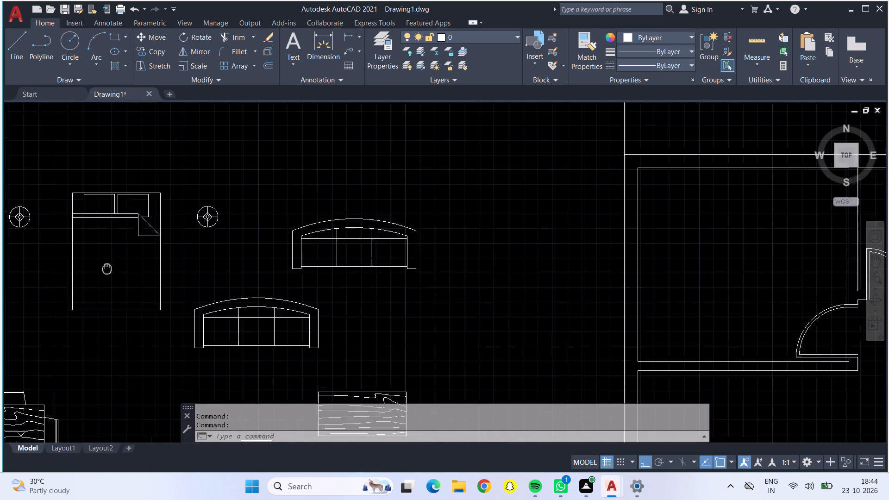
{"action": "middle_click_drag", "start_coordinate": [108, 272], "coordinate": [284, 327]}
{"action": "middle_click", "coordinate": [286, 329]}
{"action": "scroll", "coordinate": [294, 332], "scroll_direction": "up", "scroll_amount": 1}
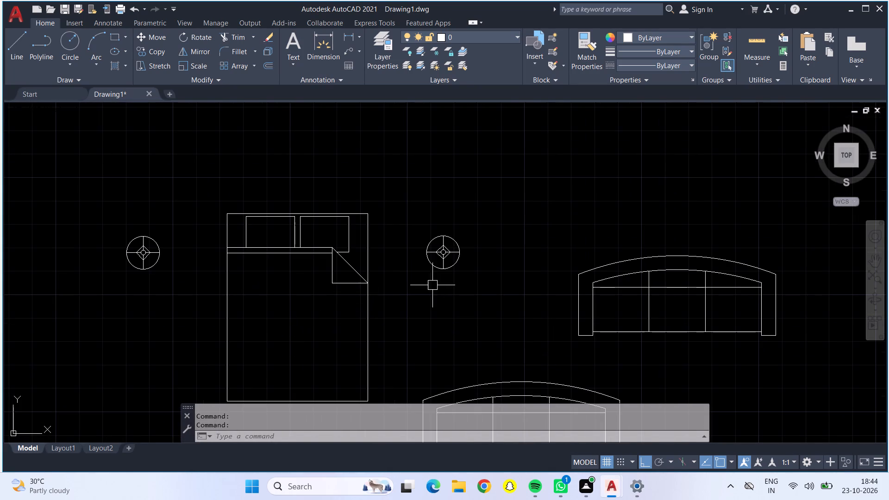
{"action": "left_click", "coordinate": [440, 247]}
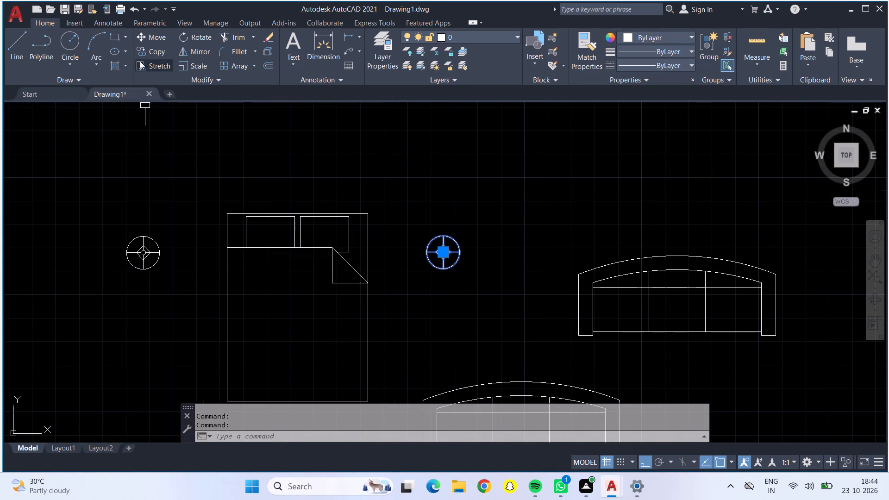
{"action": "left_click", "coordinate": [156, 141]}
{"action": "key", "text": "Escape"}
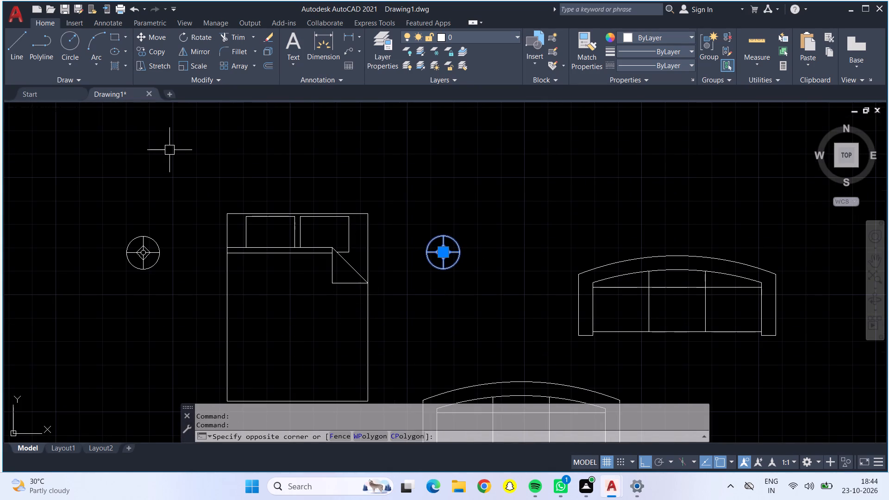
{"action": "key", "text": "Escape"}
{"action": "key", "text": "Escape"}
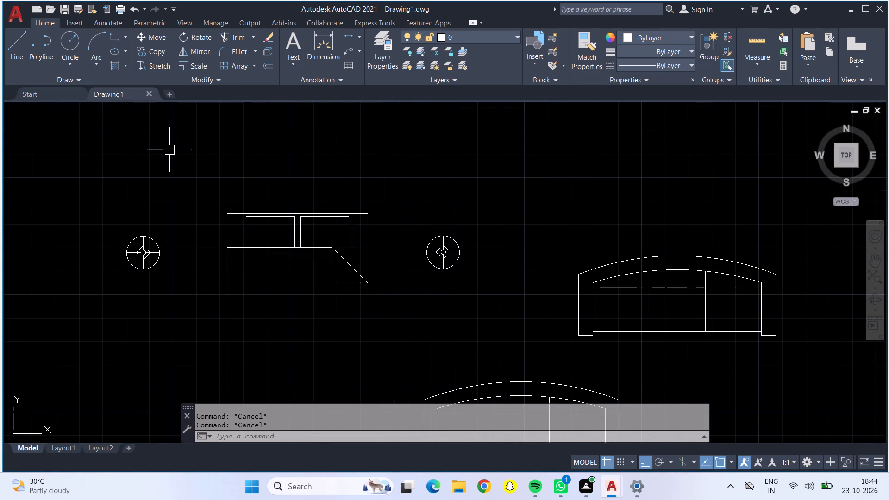
Draw horizontal guide lines along the queen bed's head edge, extending past both bed corners above the two lamps.
{"action": "left_click", "coordinate": [12, 38]}
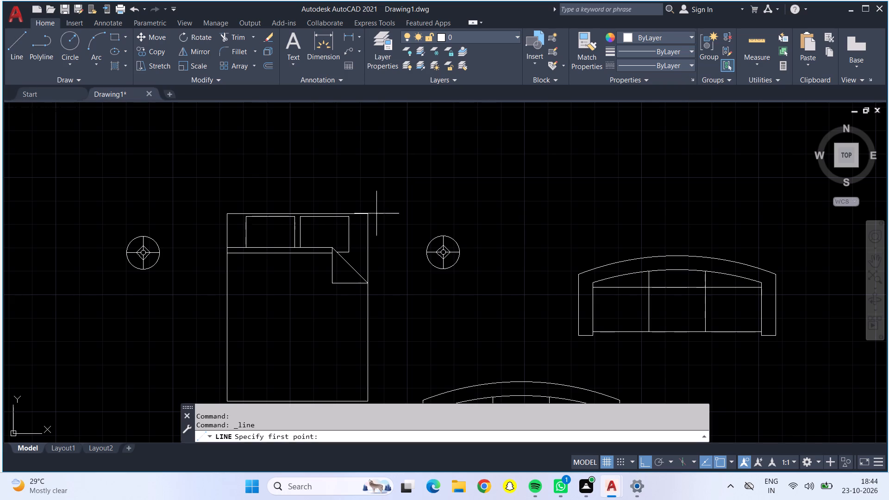
{"action": "left_click", "coordinate": [367, 214]}
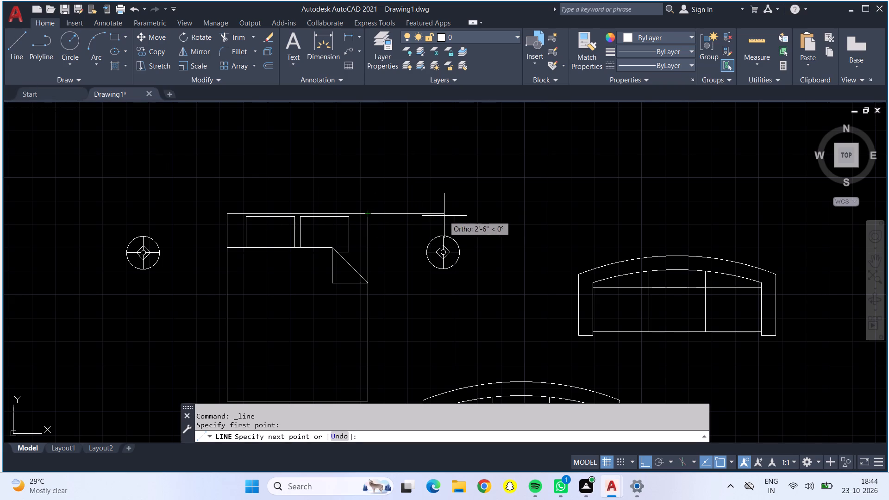
{"action": "left_click", "coordinate": [450, 216]}
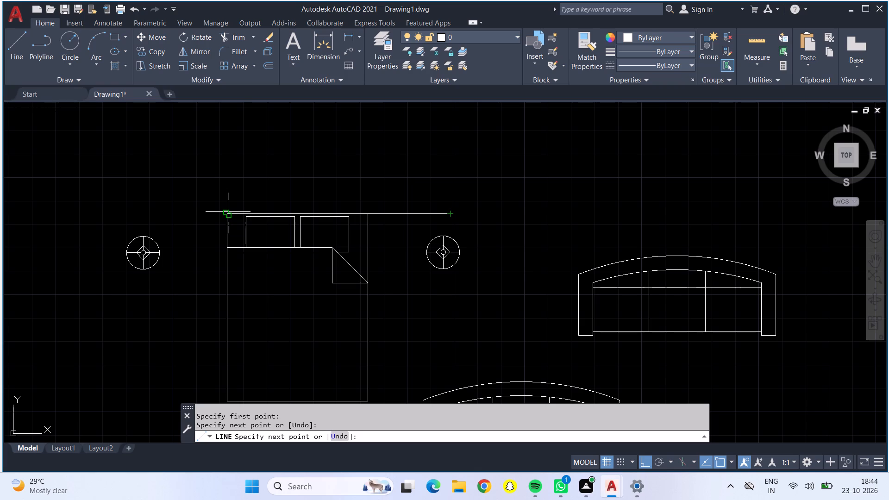
{"action": "left_click", "coordinate": [229, 215]}
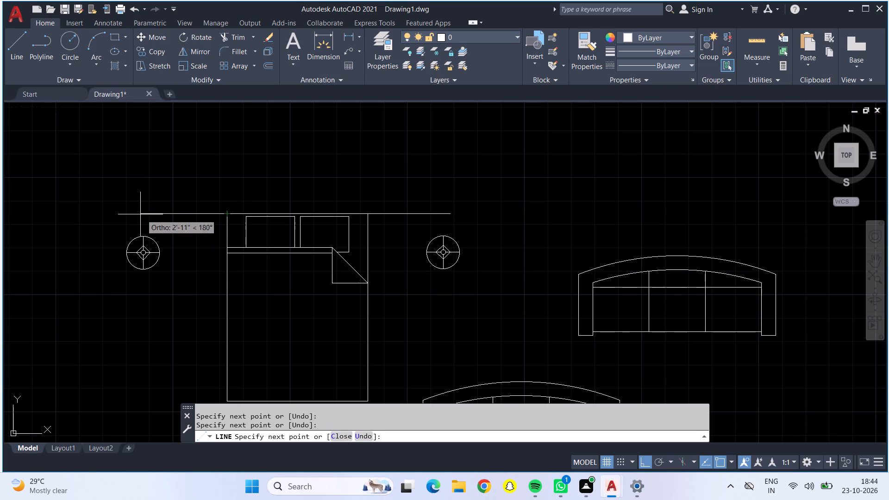
{"action": "left_click", "coordinate": [128, 214]}
{"action": "key", "text": "Return"}
{"action": "key", "text": "Return"}
{"action": "key", "text": "Return"}
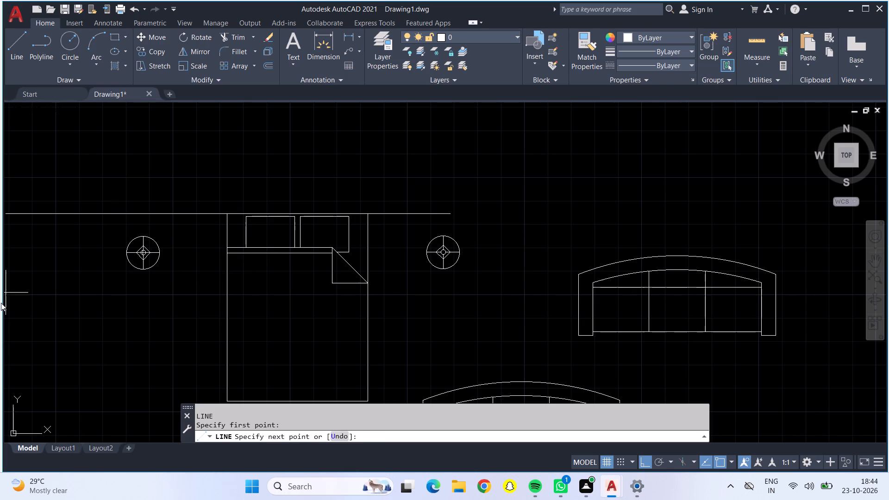
{"action": "key", "text": "Return"}
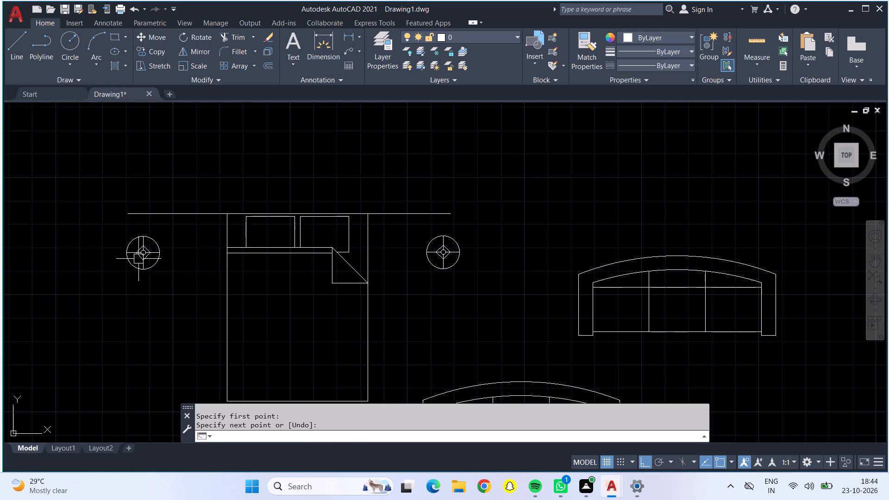
Move the left lamp against the bed's left side, with its top edge touching the guide line.
{"action": "left_click", "coordinate": [138, 258]}
{"action": "left_click", "coordinate": [143, 36]}
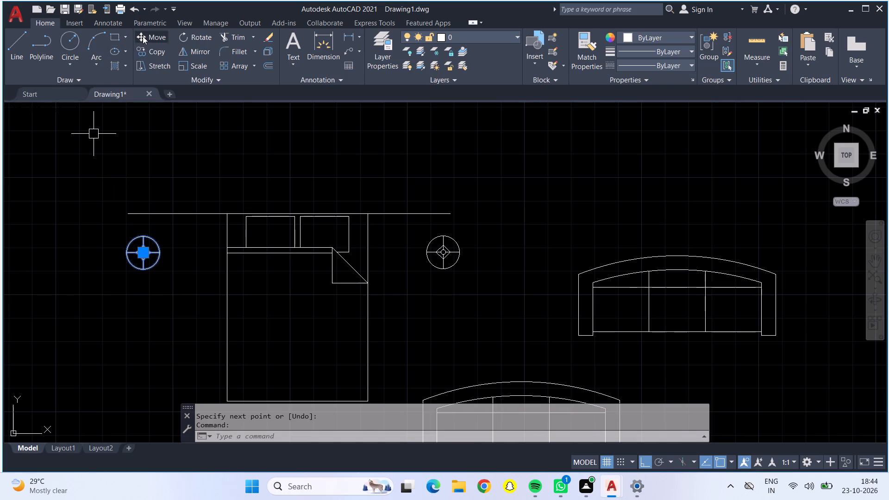
{"action": "left_click", "coordinate": [156, 253]}
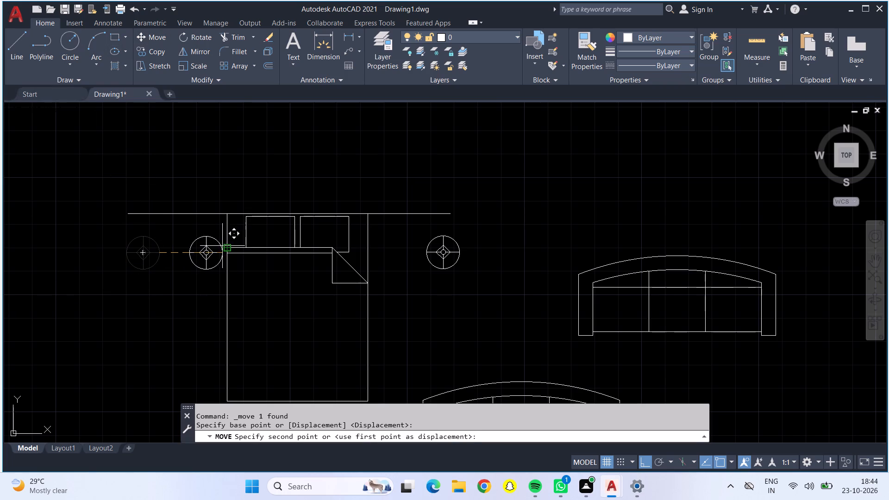
{"action": "scroll", "coordinate": [222, 254], "scroll_direction": "up", "scroll_amount": 2}
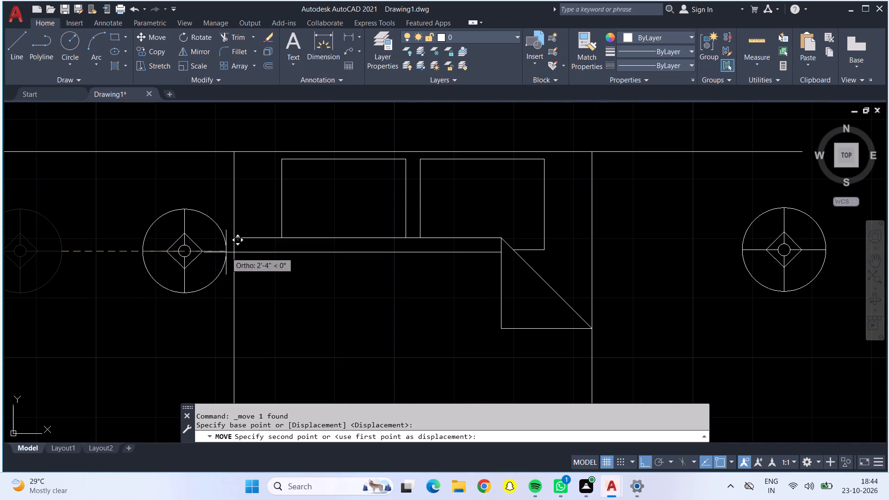
{"action": "left_click", "coordinate": [231, 252]}
{"action": "left_click", "coordinate": [193, 247]}
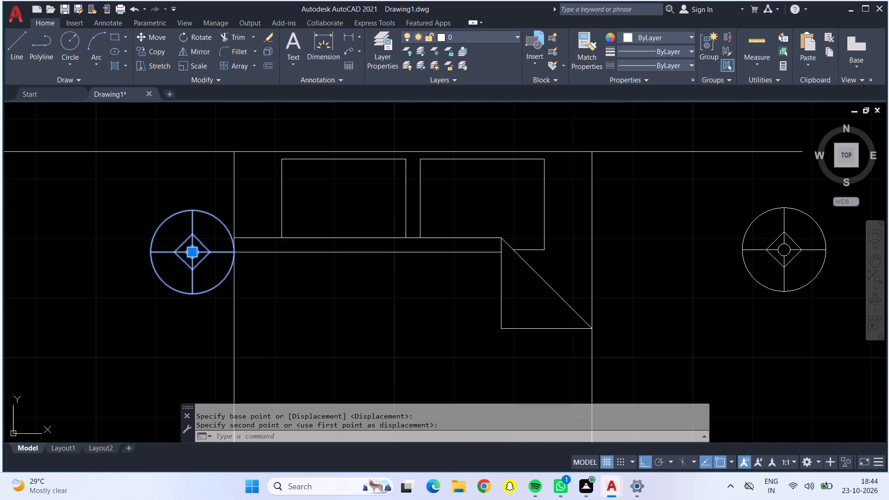
{"action": "left_click", "coordinate": [157, 39]}
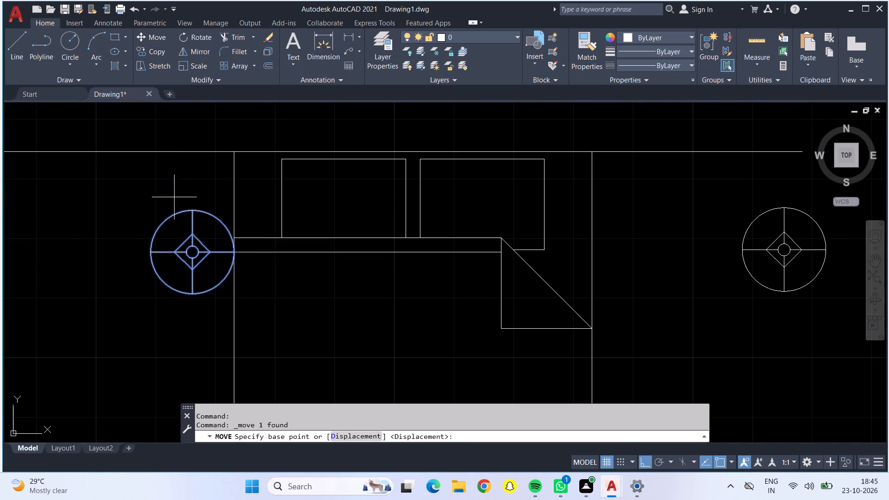
{"action": "left_click", "coordinate": [191, 210]}
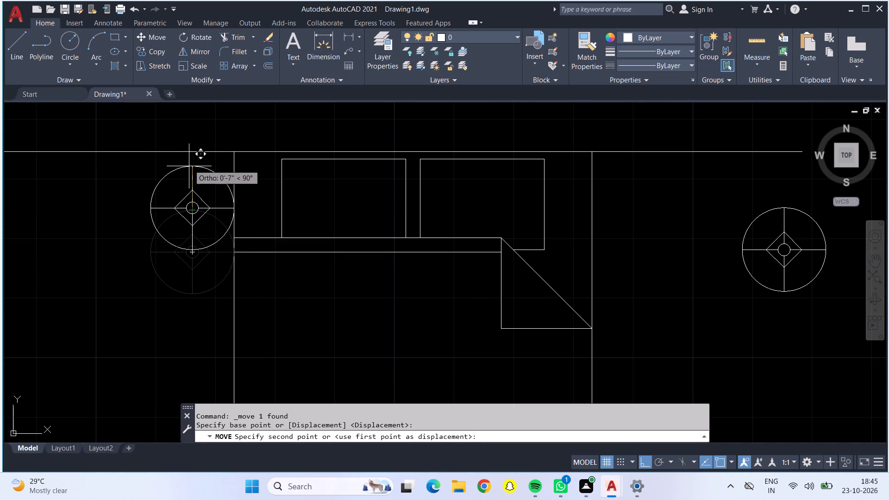
{"action": "left_click", "coordinate": [190, 153]}
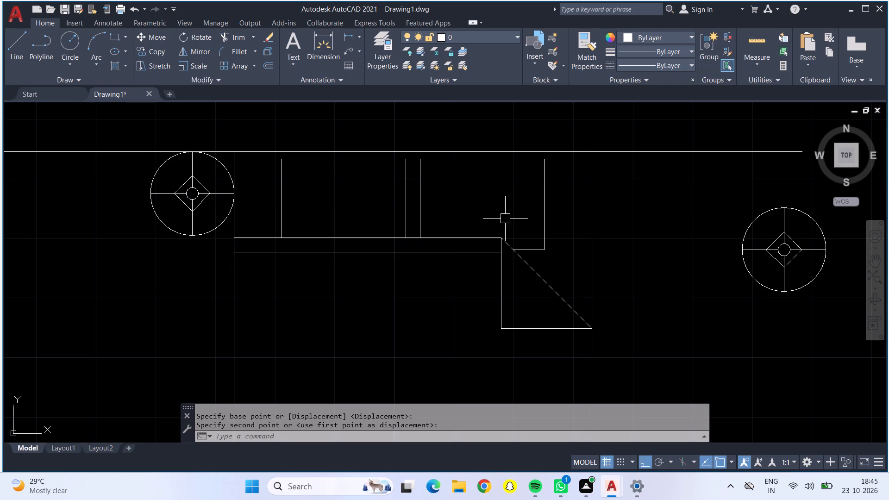
Move the right lamp against the bed's right side, with its top edge touching the guide line.
{"action": "left_click", "coordinate": [781, 234]}
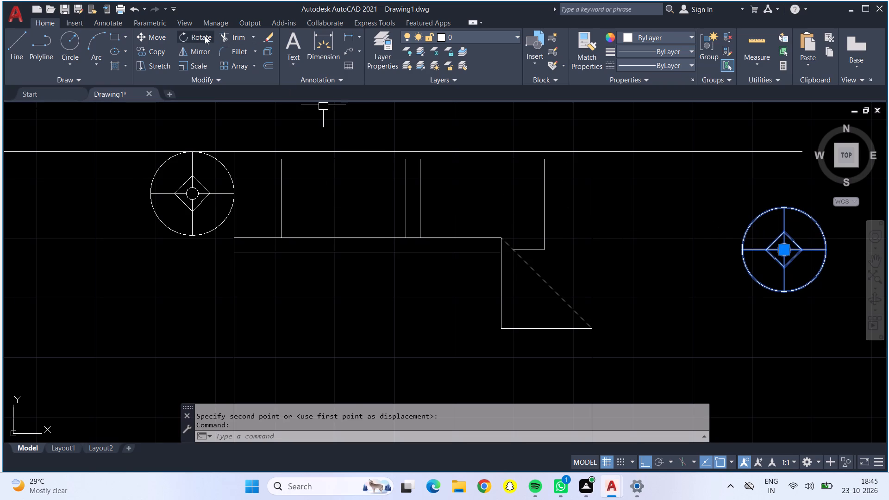
{"action": "left_click", "coordinate": [146, 33]}
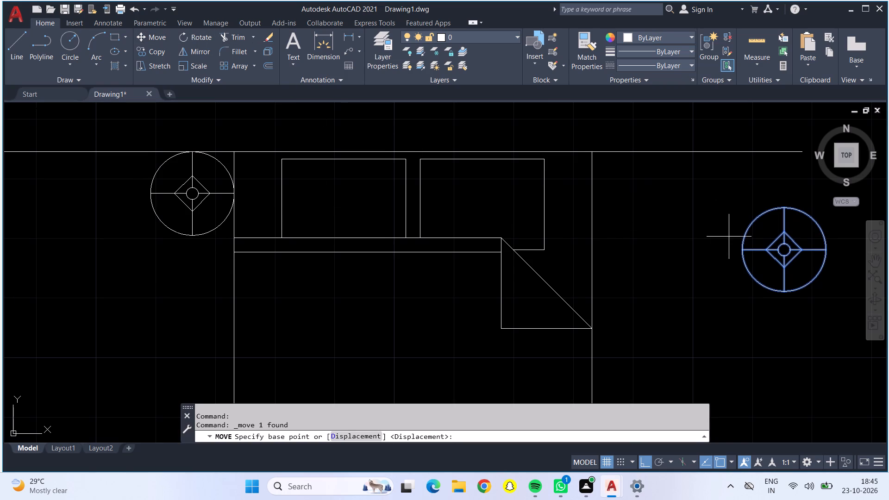
{"action": "left_click", "coordinate": [744, 248]}
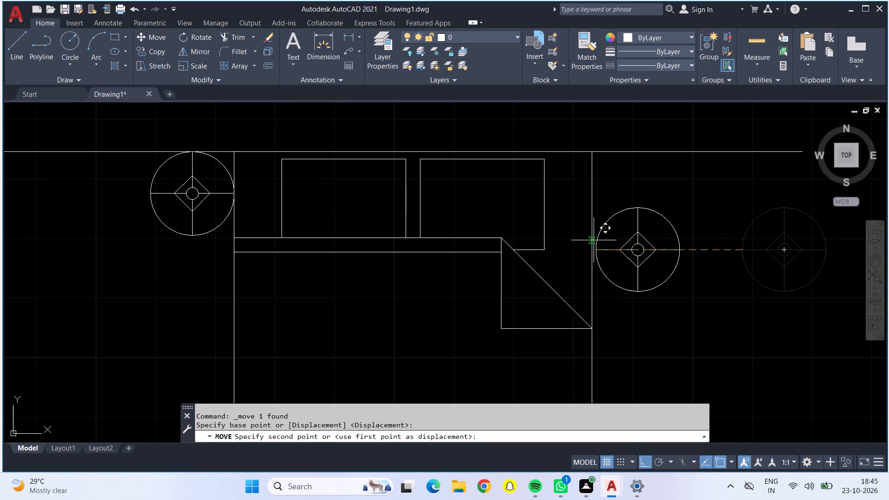
{"action": "left_click", "coordinate": [591, 249]}
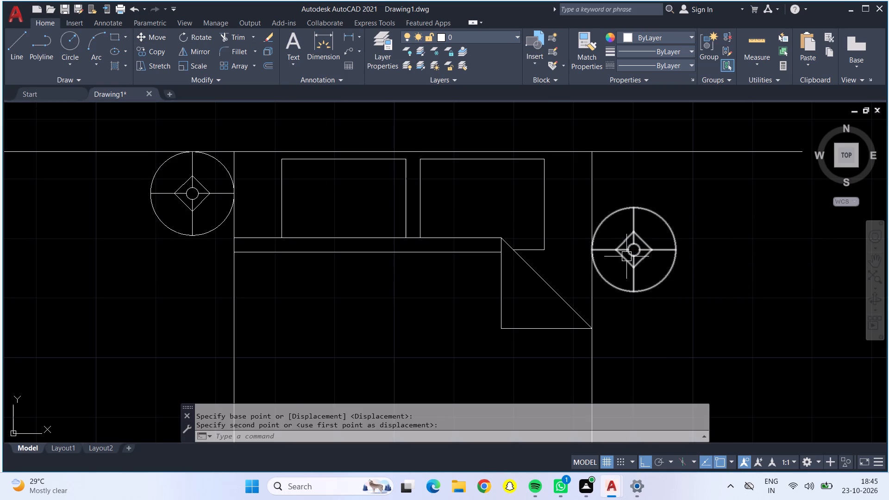
{"action": "left_click", "coordinate": [627, 256]}
{"action": "left_click", "coordinate": [156, 37]}
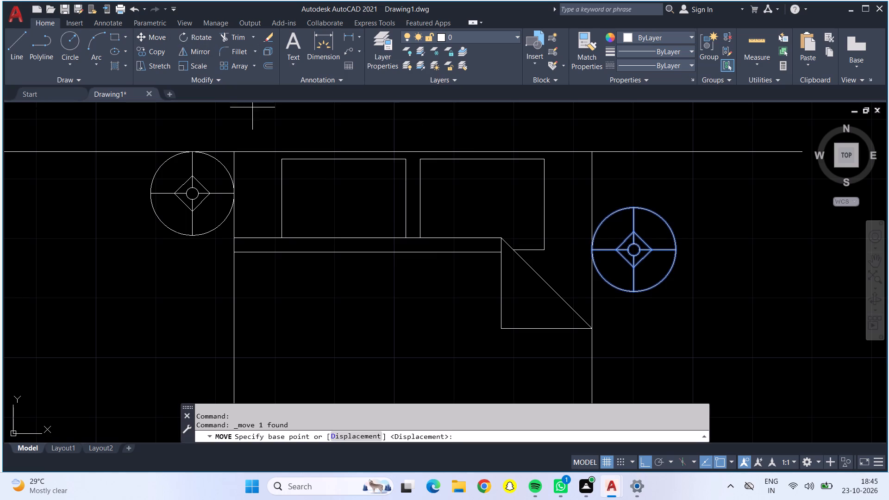
{"action": "left_click", "coordinate": [636, 207]}
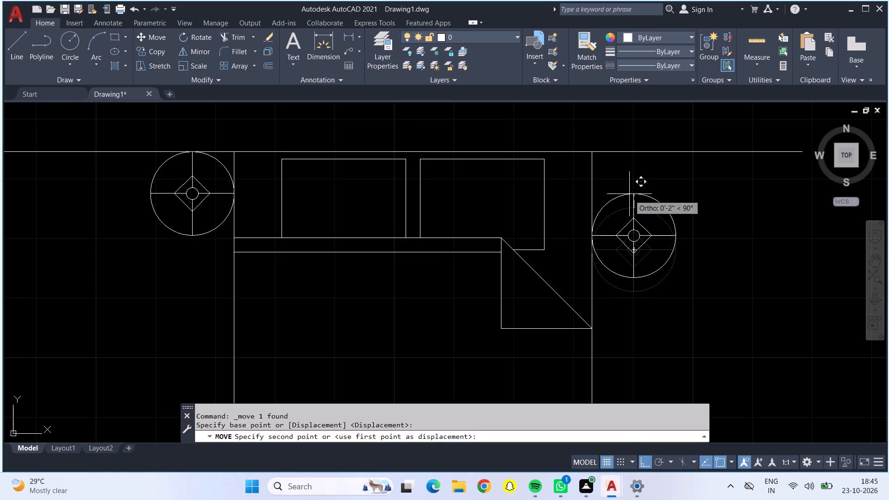
{"action": "left_click", "coordinate": [632, 151]}
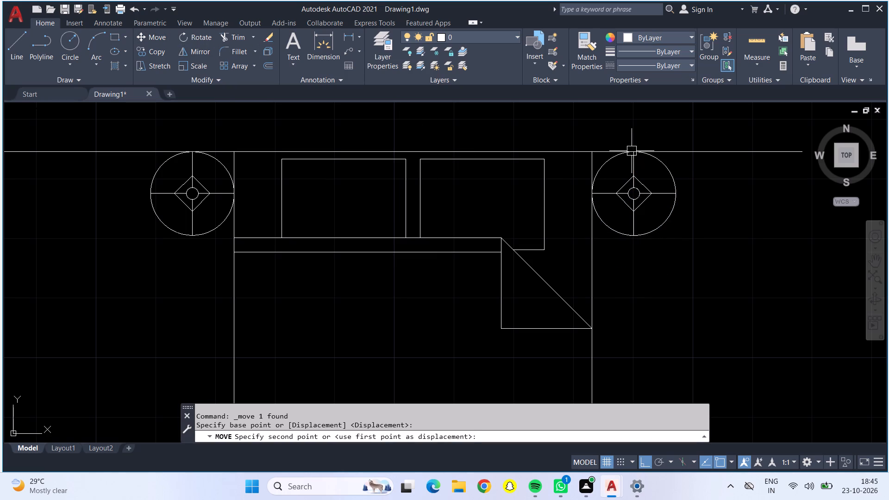
Delete all the guide lines along the bed's head edge, keeping the bed and lamps.
{"action": "left_click", "coordinate": [694, 150]}
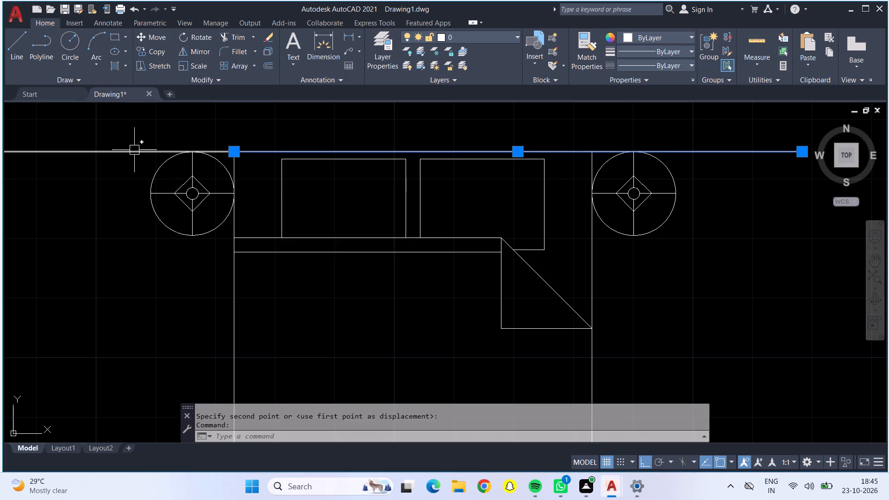
{"action": "left_click", "coordinate": [134, 150]}
{"action": "key", "text": "Delete"}
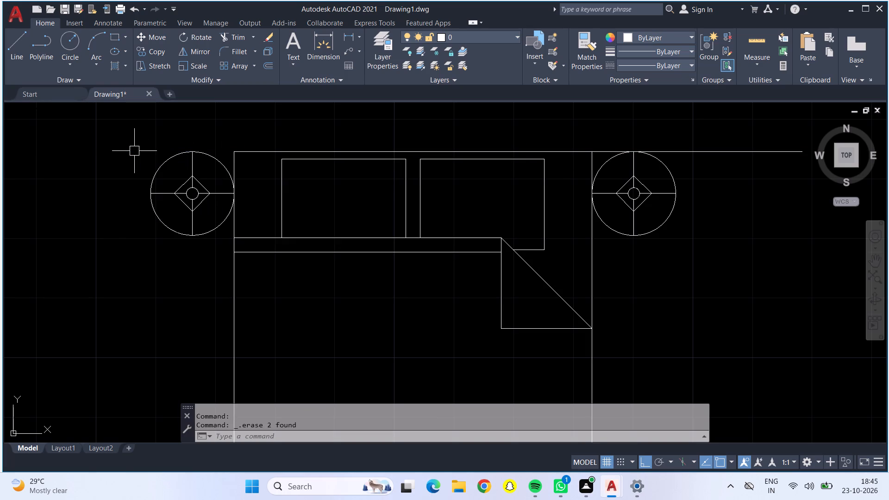
{"action": "left_click", "coordinate": [728, 151]}
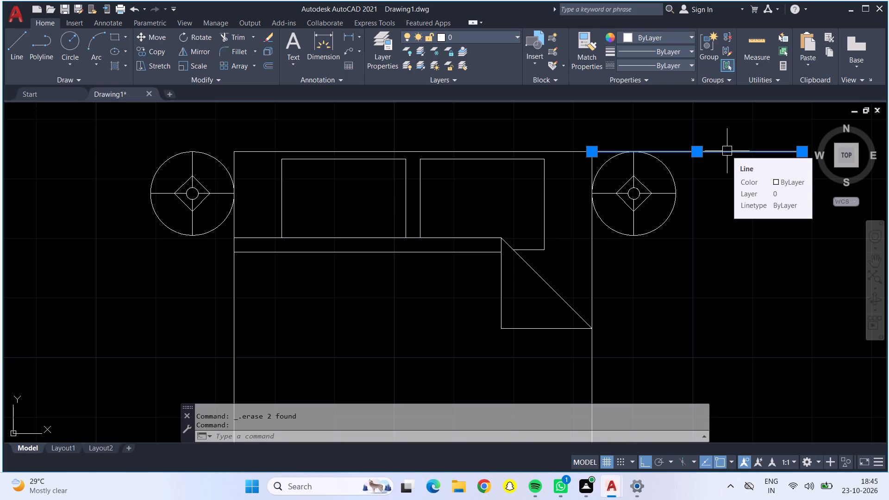
{"action": "key", "text": "Delete"}
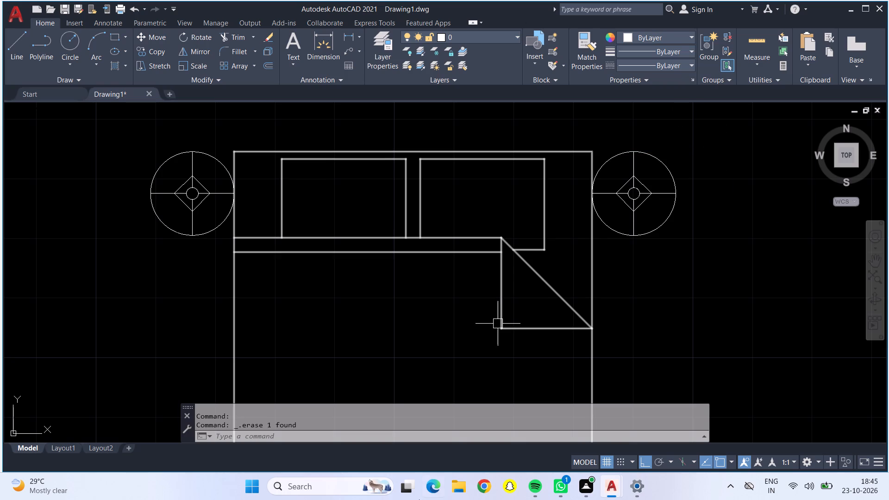
Move the queen bed together with its two lamps straight up, clear of the two sofas.
{"action": "scroll", "coordinate": [530, 445], "scroll_direction": "down", "scroll_amount": 2}
{"action": "scroll", "coordinate": [541, 334], "scroll_direction": "down", "scroll_amount": 2}
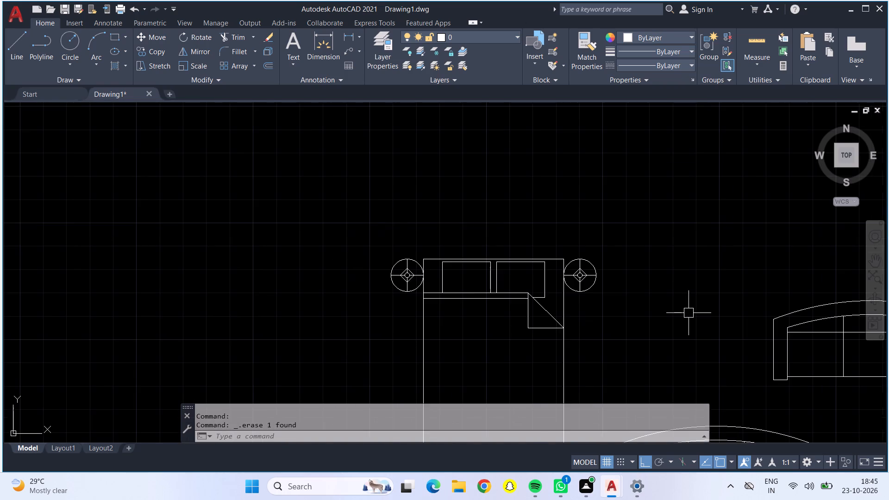
{"action": "middle_click_drag", "start_coordinate": [689, 313], "coordinate": [490, 258]}
{"action": "scroll", "coordinate": [488, 257], "scroll_direction": "down", "scroll_amount": 1}
{"action": "scroll", "coordinate": [603, 275], "scroll_direction": "down", "scroll_amount": 1}
{"action": "middle_click_drag", "start_coordinate": [606, 275], "coordinate": [438, 279]}
{"action": "scroll", "coordinate": [606, 275], "scroll_direction": "down", "scroll_amount": 1}
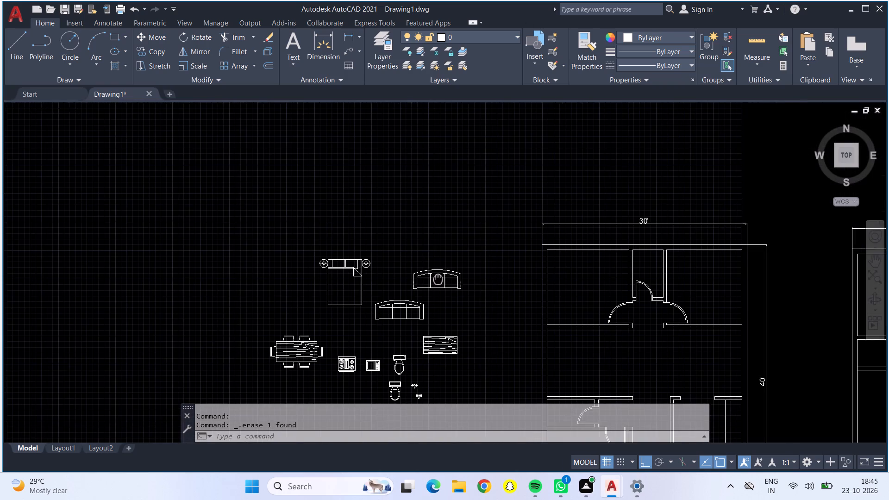
{"action": "middle_click_drag", "start_coordinate": [438, 279], "coordinate": [425, 276]}
{"action": "scroll", "coordinate": [335, 256], "scroll_direction": "up", "scroll_amount": 3}
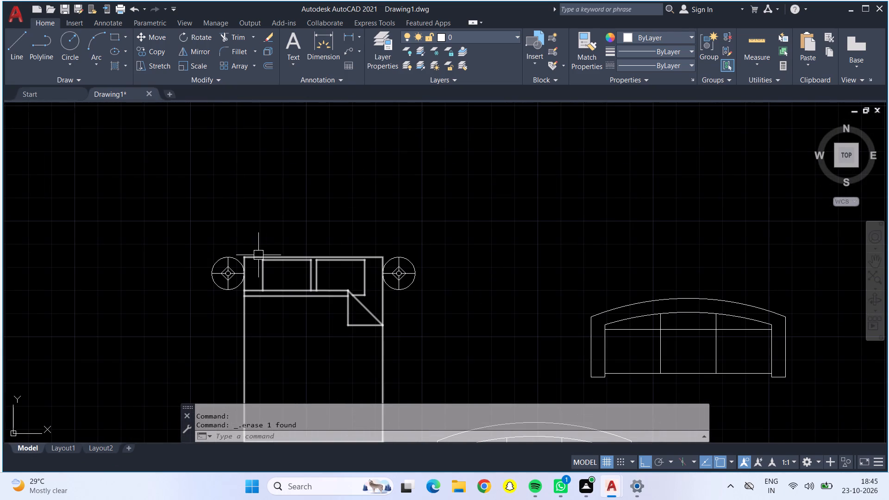
{"action": "left_click", "coordinate": [225, 256]}
{"action": "left_click", "coordinate": [277, 283]}
{"action": "left_click", "coordinate": [284, 287]}
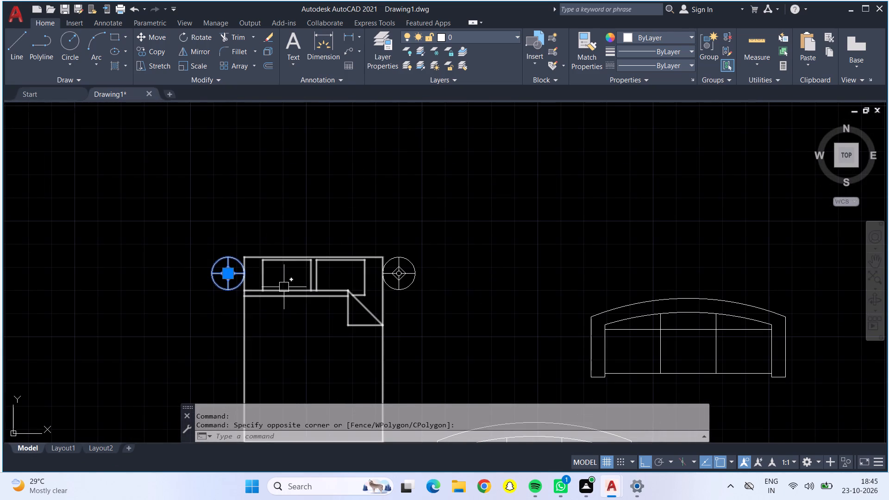
{"action": "left_click", "coordinate": [285, 294]}
{"action": "left_click", "coordinate": [398, 286]}
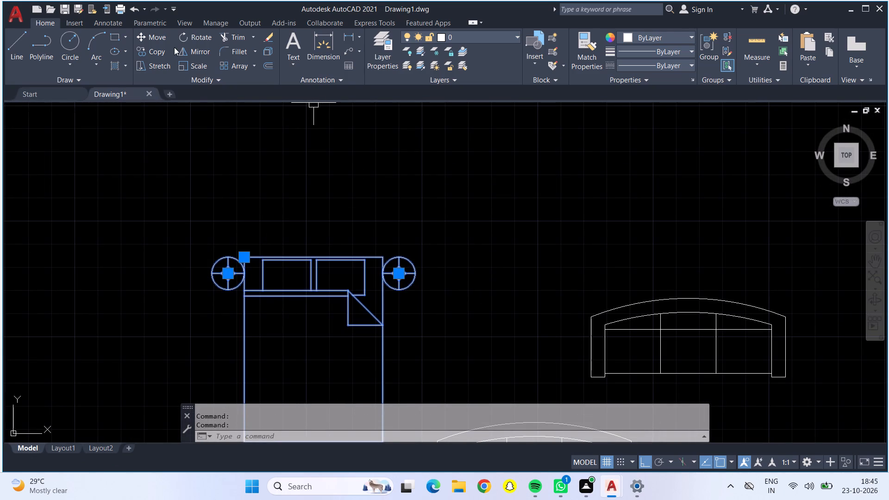
{"action": "left_click", "coordinate": [149, 37]}
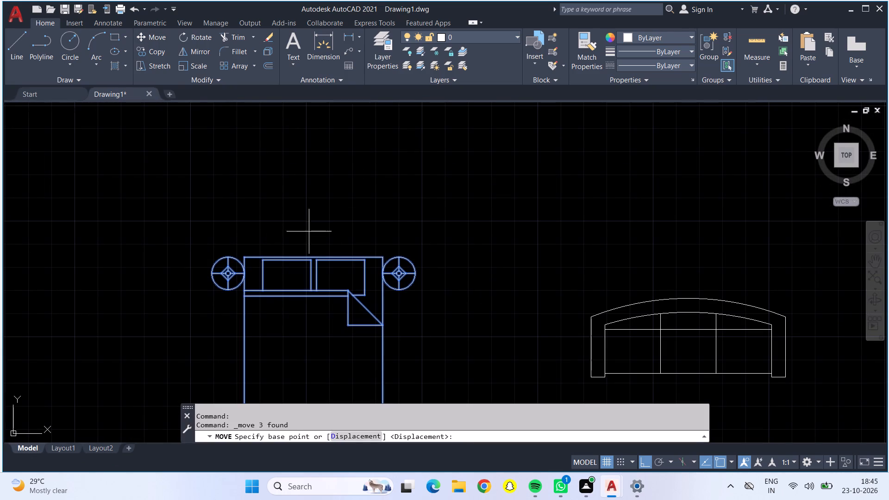
{"action": "left_click", "coordinate": [311, 254]}
{"action": "scroll", "coordinate": [415, 273], "scroll_direction": "down", "scroll_amount": 3}
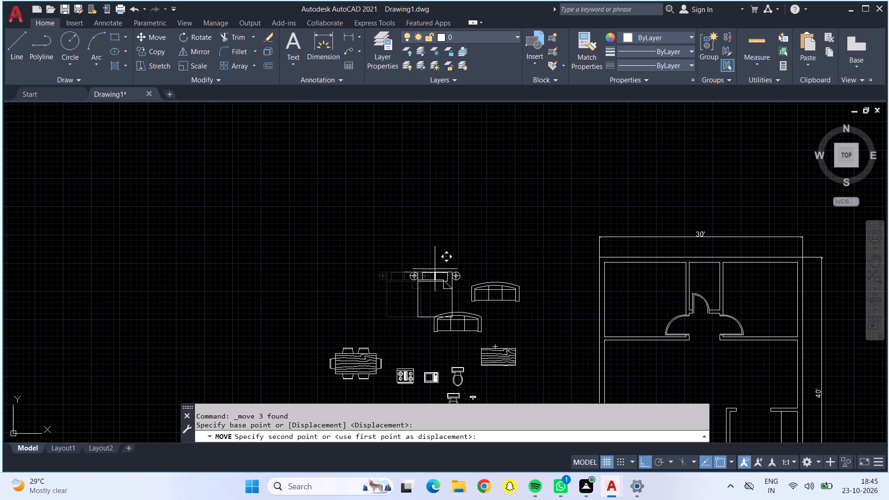
{"action": "left_click", "coordinate": [379, 246]}
Copy the bed with both lamps, with Ortho off, into both upper bedrooms of the first 30' by 40' plan, headboards against the top wall.
{"action": "left_click", "coordinate": [384, 251]}
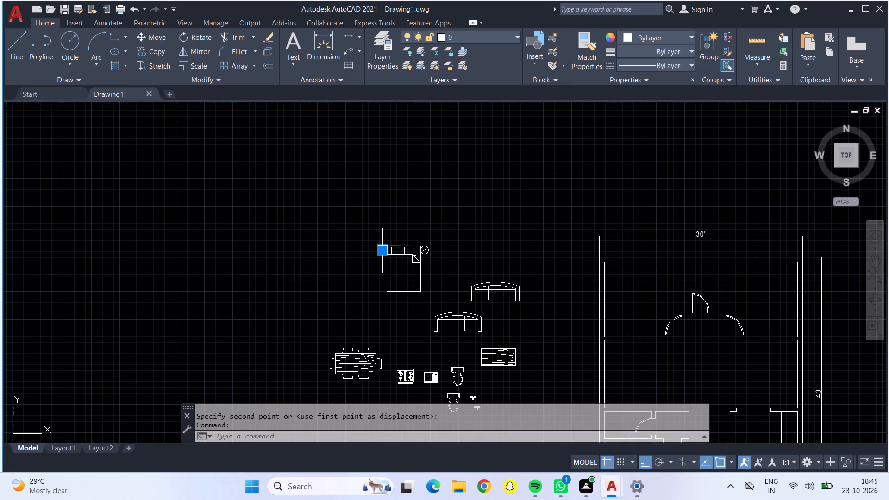
{"action": "left_click", "coordinate": [423, 258]}
{"action": "left_click", "coordinate": [410, 258]}
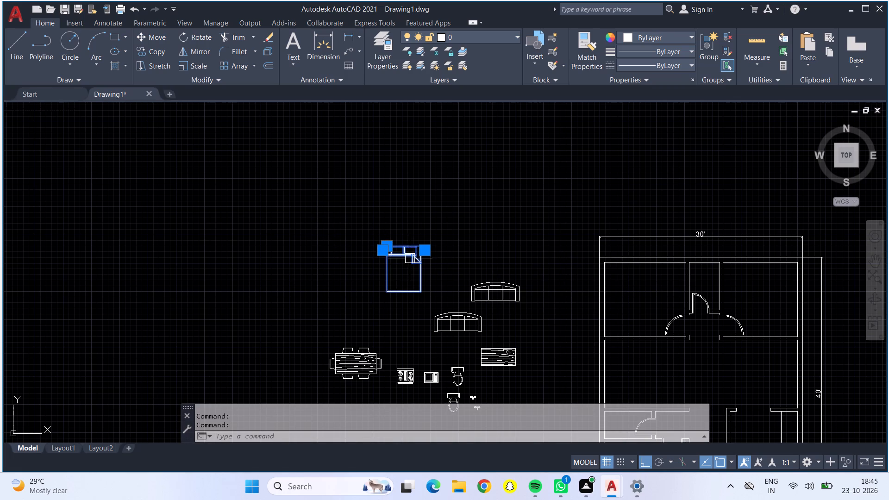
{"action": "left_click", "coordinate": [152, 52]}
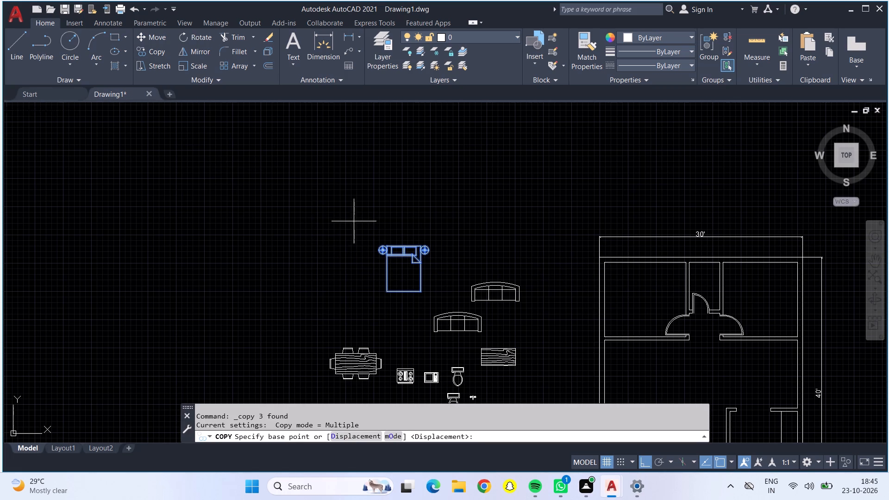
{"action": "scroll", "coordinate": [397, 244], "scroll_direction": "up", "scroll_amount": 3}
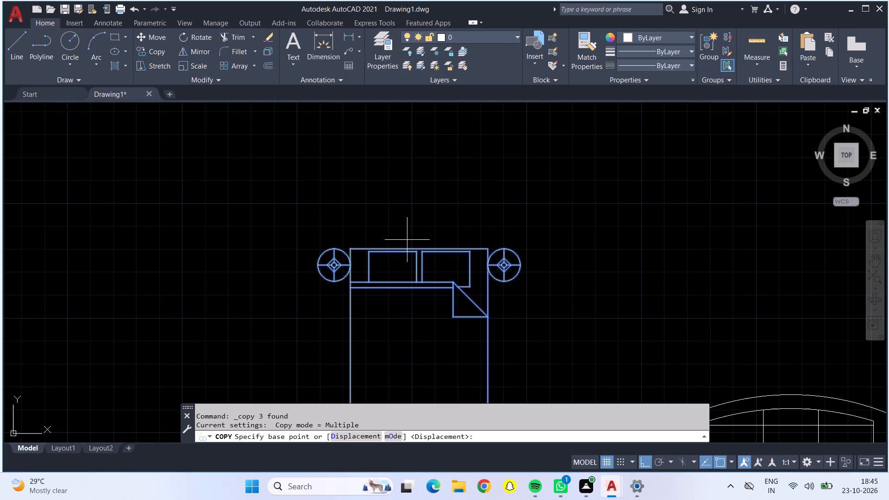
{"action": "left_click", "coordinate": [415, 252]}
{"action": "scroll", "coordinate": [420, 252], "scroll_direction": "down", "scroll_amount": 3}
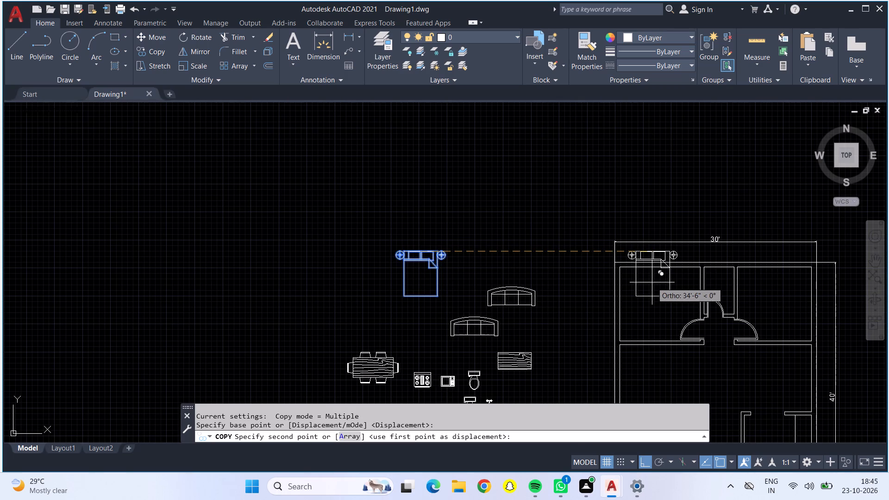
{"action": "key", "text": "F8"}
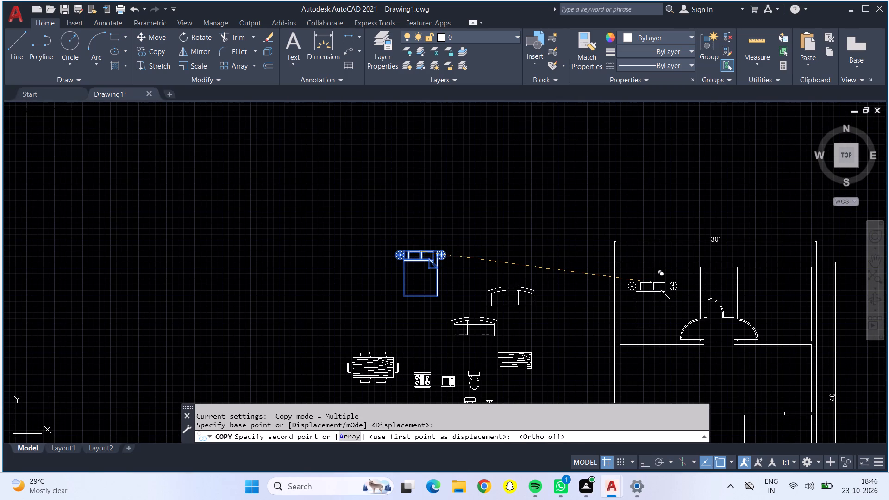
{"action": "scroll", "coordinate": [649, 283], "scroll_direction": "up", "scroll_amount": 2}
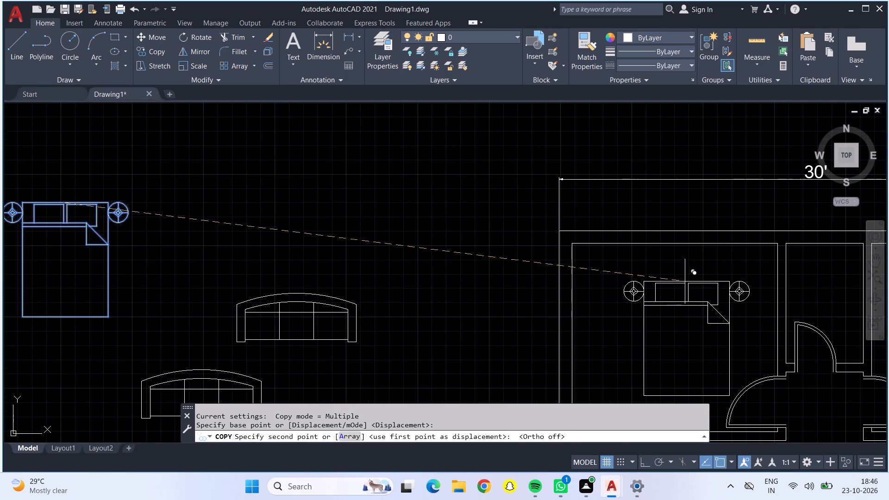
{"action": "middle_click_drag", "start_coordinate": [682, 281], "coordinate": [391, 275]}
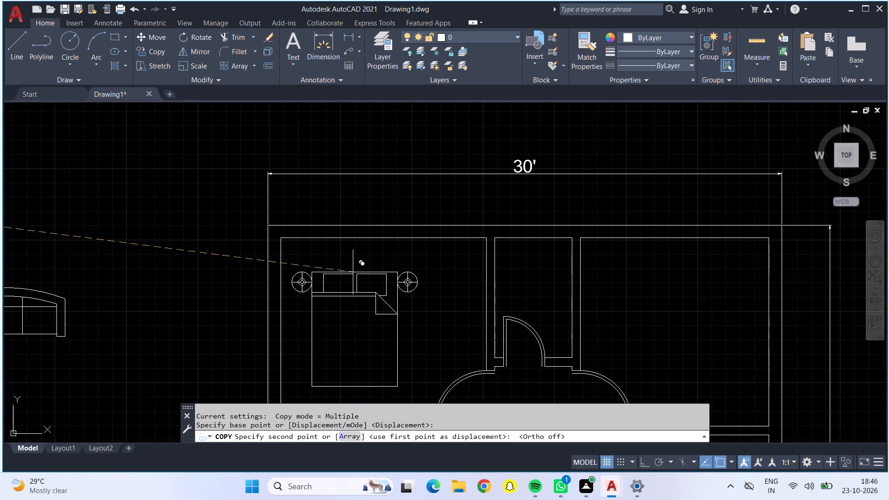
{"action": "scroll", "coordinate": [344, 262], "scroll_direction": "up", "scroll_amount": 2}
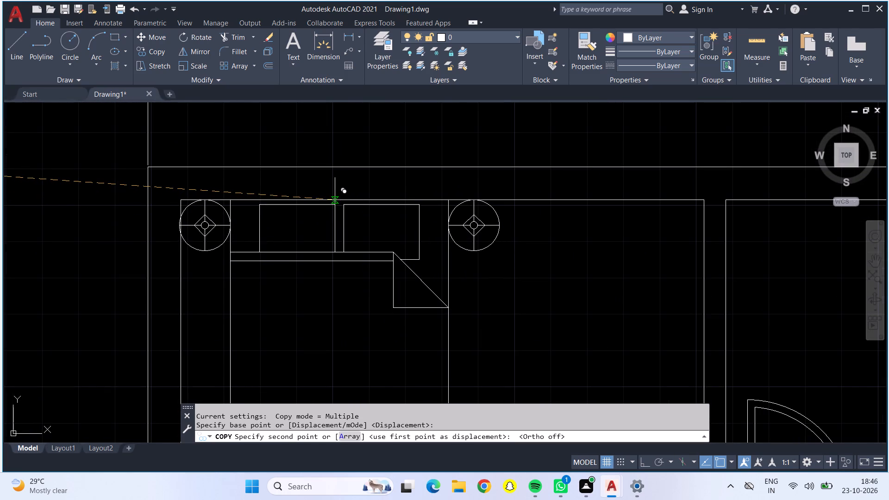
{"action": "left_click", "coordinate": [335, 200]}
{"action": "scroll", "coordinate": [346, 205], "scroll_direction": "down", "scroll_amount": 3}
{"action": "scroll", "coordinate": [560, 209], "scroll_direction": "up", "scroll_amount": 2}
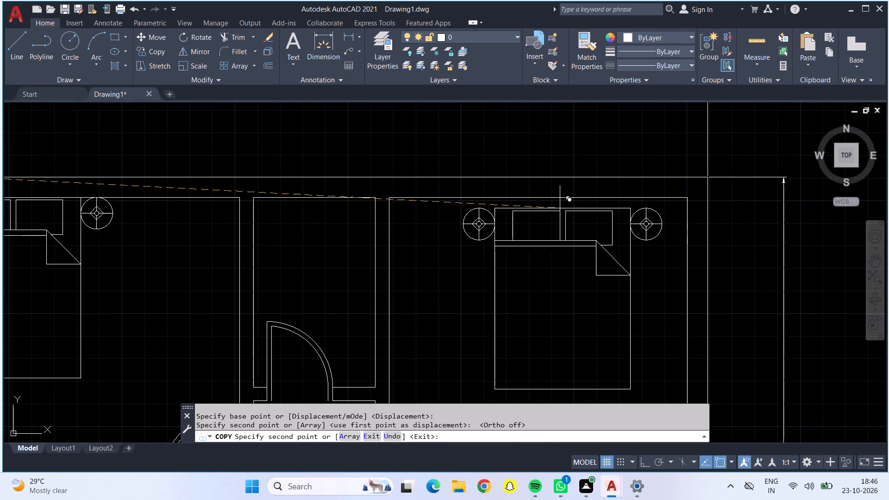
{"action": "scroll", "coordinate": [582, 204], "scroll_direction": "up", "scroll_amount": 1}
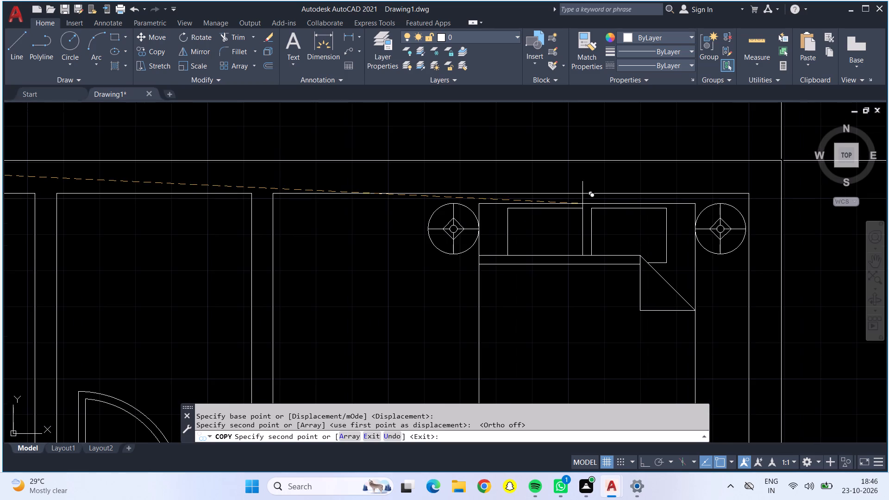
{"action": "left_click", "coordinate": [582, 193]}
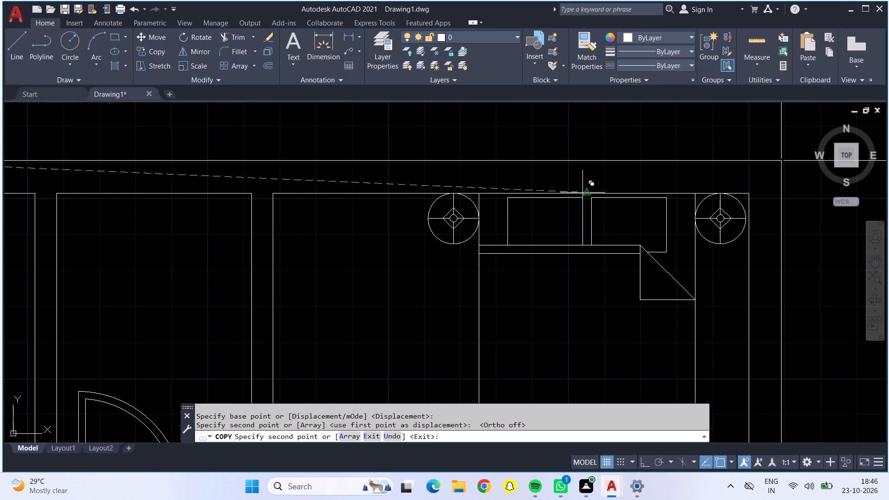
Place copies of the bed and lamps in both upper bedrooms of the second 30' by 40' plan, headboards along the top wall.
{"action": "scroll", "coordinate": [569, 235], "scroll_direction": "down", "scroll_amount": 2}
{"action": "scroll", "coordinate": [543, 278], "scroll_direction": "down", "scroll_amount": 2}
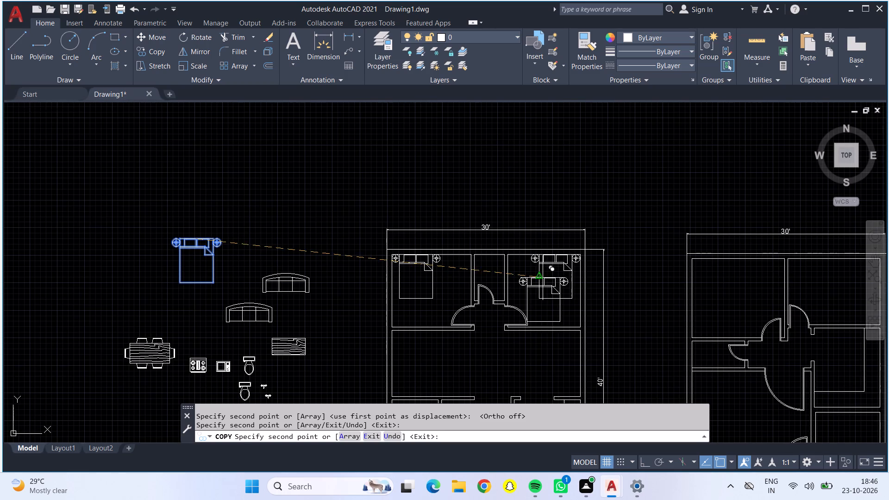
{"action": "middle_click_drag", "start_coordinate": [545, 353], "coordinate": [488, 258]}
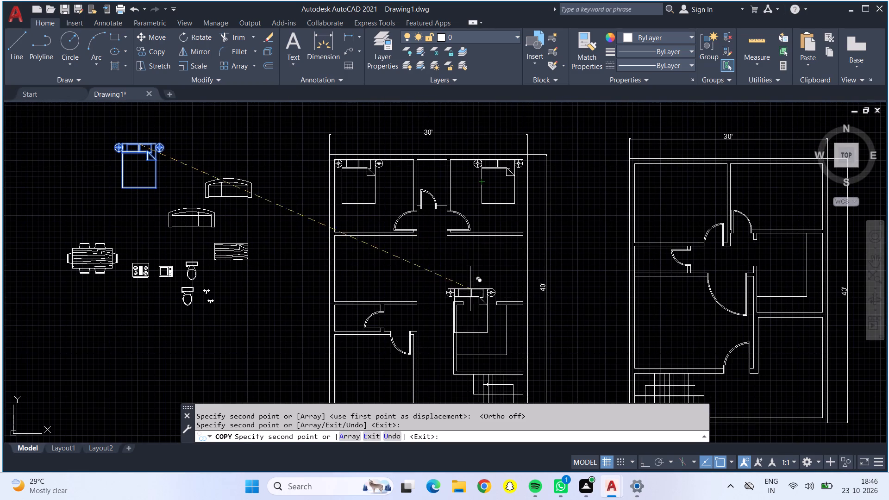
{"action": "middle_click_drag", "start_coordinate": [386, 353], "coordinate": [374, 289]}
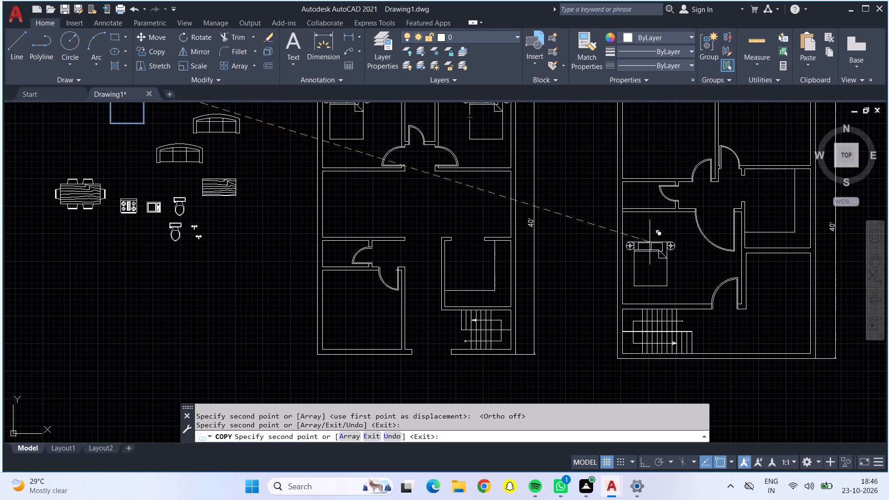
{"action": "middle_click_drag", "start_coordinate": [687, 243], "coordinate": [500, 322]}
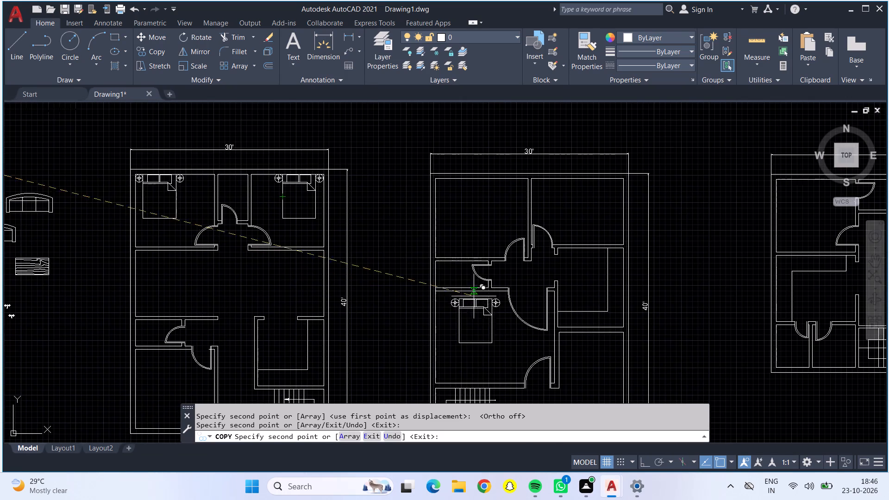
{"action": "scroll", "coordinate": [460, 192], "scroll_direction": "up", "scroll_amount": 3}
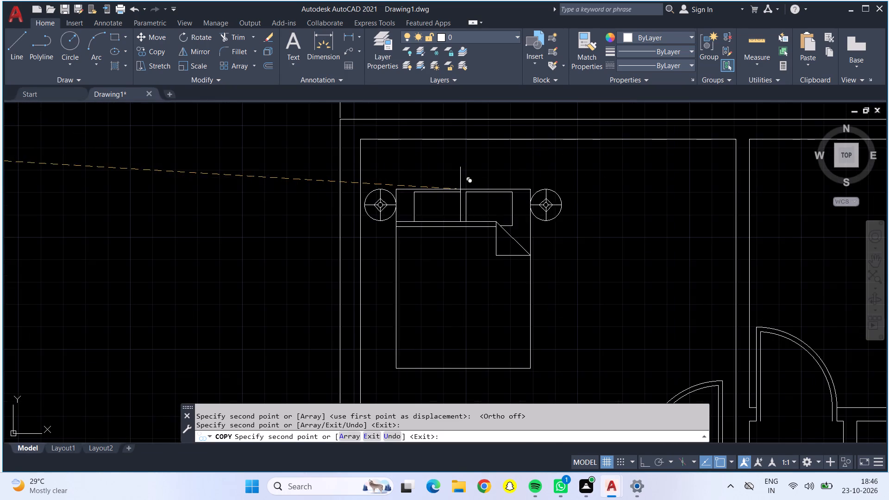
{"action": "left_click", "coordinate": [515, 143]}
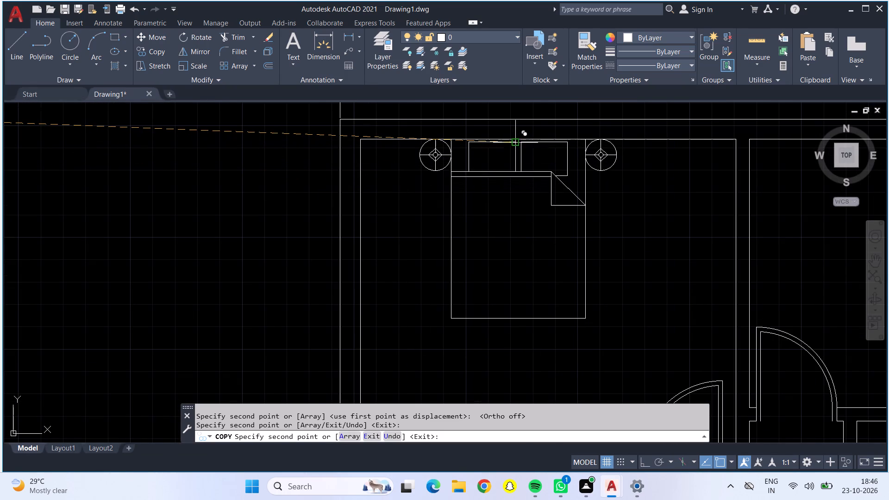
{"action": "scroll", "coordinate": [517, 145], "scroll_direction": "down", "scroll_amount": 2}
{"action": "middle_click_drag", "start_coordinate": [652, 176], "coordinate": [360, 297]}
{"action": "scroll", "coordinate": [394, 262], "scroll_direction": "up", "scroll_amount": 2}
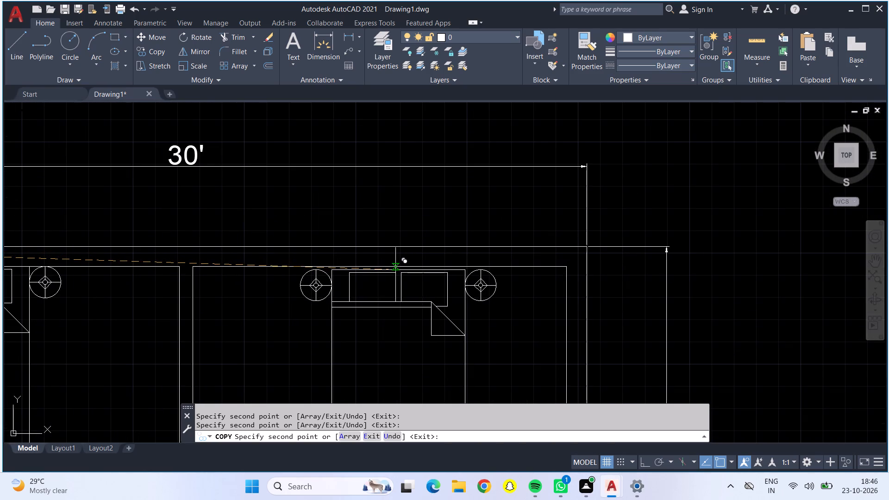
{"action": "left_click", "coordinate": [395, 269]}
Place a copy of the bed and lamps against the top wall of the upper-left bedroom in the 40' by 30' plan.
{"action": "scroll", "coordinate": [396, 269], "scroll_direction": "down", "scroll_amount": 3}
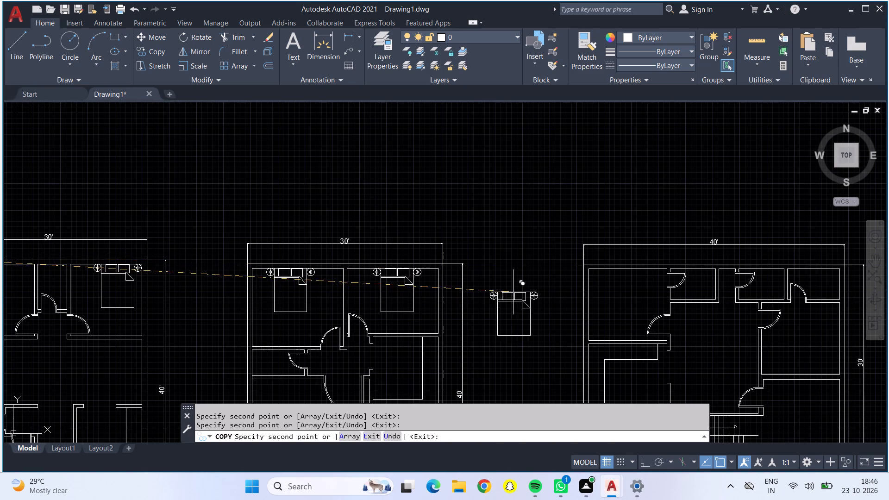
{"action": "middle_click_drag", "start_coordinate": [617, 290], "coordinate": [427, 285]}
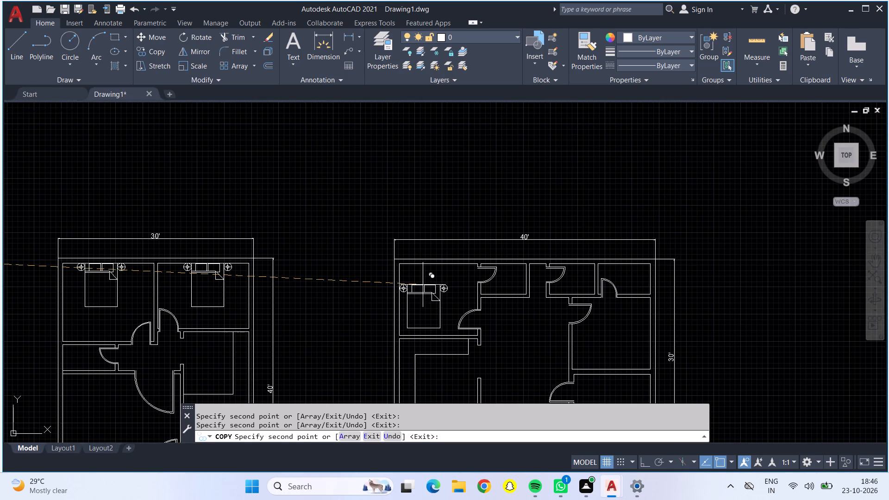
{"action": "scroll", "coordinate": [423, 285], "scroll_direction": "up", "scroll_amount": 3}
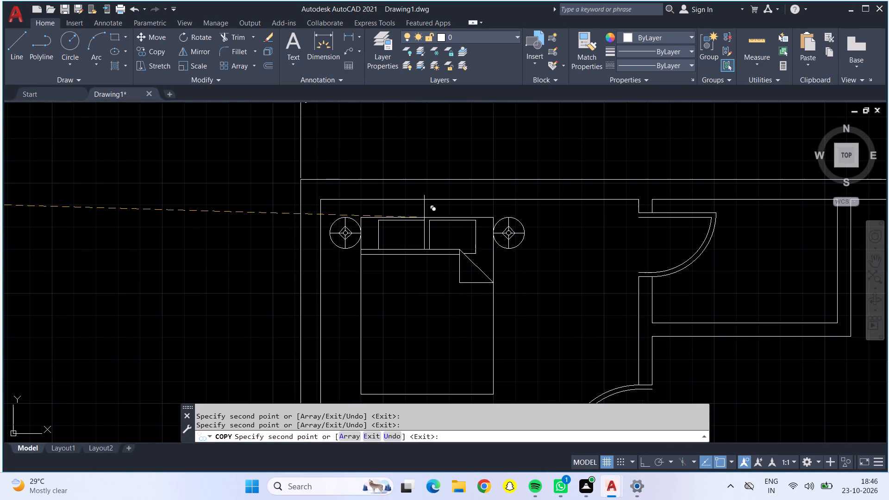
{"action": "scroll", "coordinate": [424, 218], "scroll_direction": "down", "scroll_amount": 1}
{"action": "scroll", "coordinate": [421, 210], "scroll_direction": "up", "scroll_amount": 2}
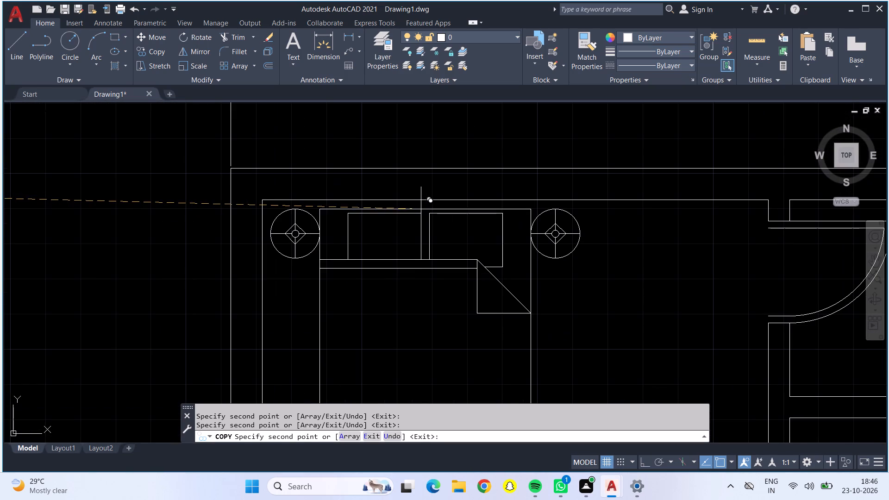
{"action": "left_click", "coordinate": [417, 199]}
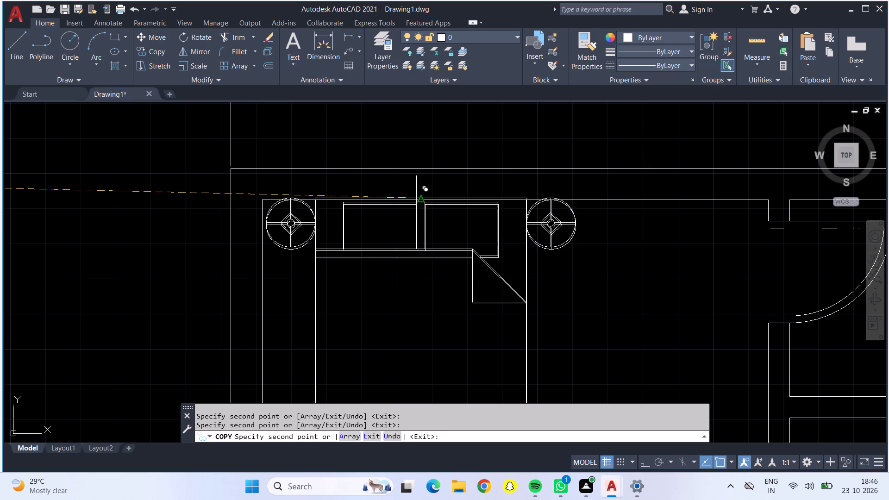
Place a copy of the bed and lamps in the lower-left bedroom of the first 30' by 40' plan, headboard toward the top wall.
{"action": "scroll", "coordinate": [427, 231], "scroll_direction": "down", "scroll_amount": 2}
{"action": "scroll", "coordinate": [618, 317], "scroll_direction": "down", "scroll_amount": 2}
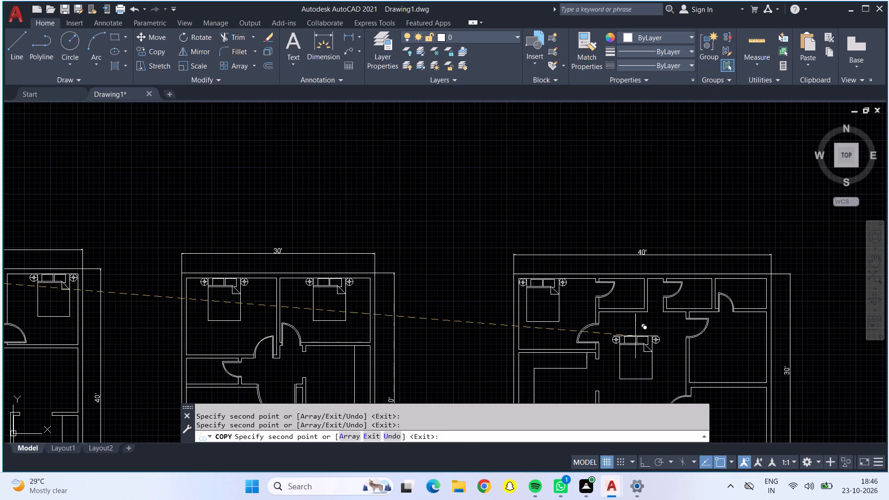
{"action": "middle_click_drag", "start_coordinate": [635, 336], "coordinate": [364, 247]}
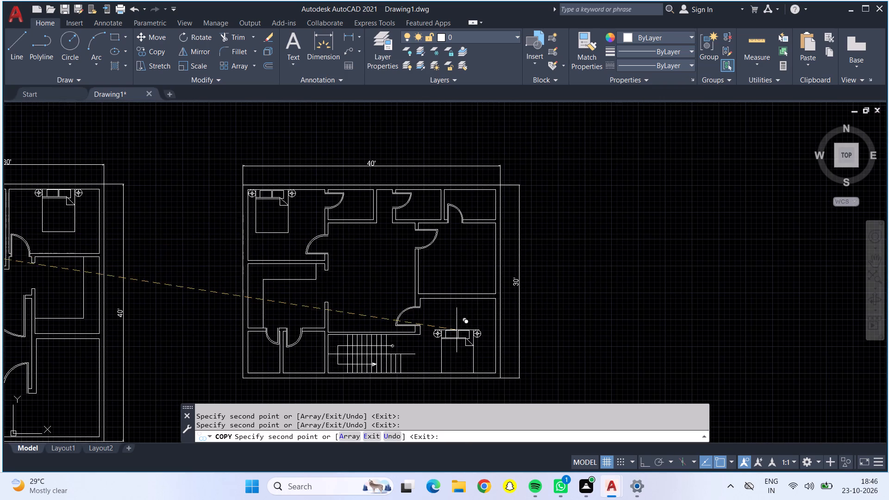
{"action": "scroll", "coordinate": [456, 337], "scroll_direction": "up", "scroll_amount": 2}
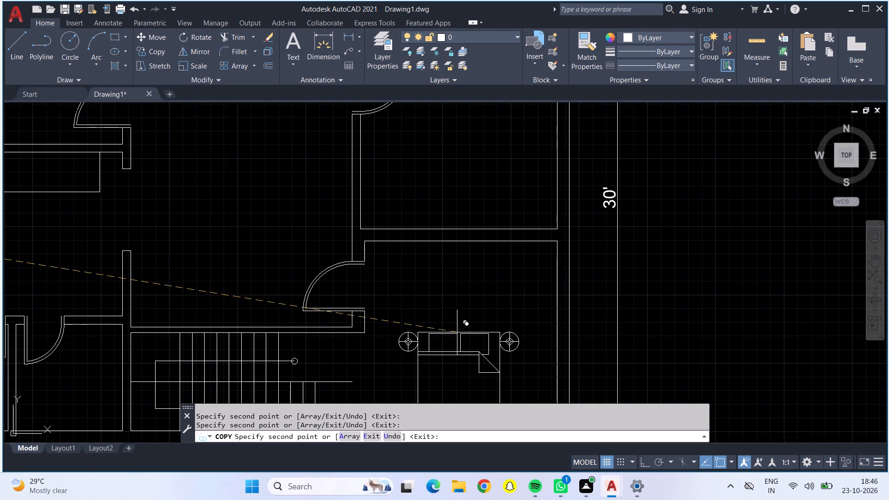
{"action": "scroll", "coordinate": [457, 332], "scroll_direction": "down", "scroll_amount": 1}
{"action": "middle_click_drag", "start_coordinate": [457, 330], "coordinate": [460, 283]}
{"action": "scroll", "coordinate": [460, 283], "scroll_direction": "down", "scroll_amount": 1}
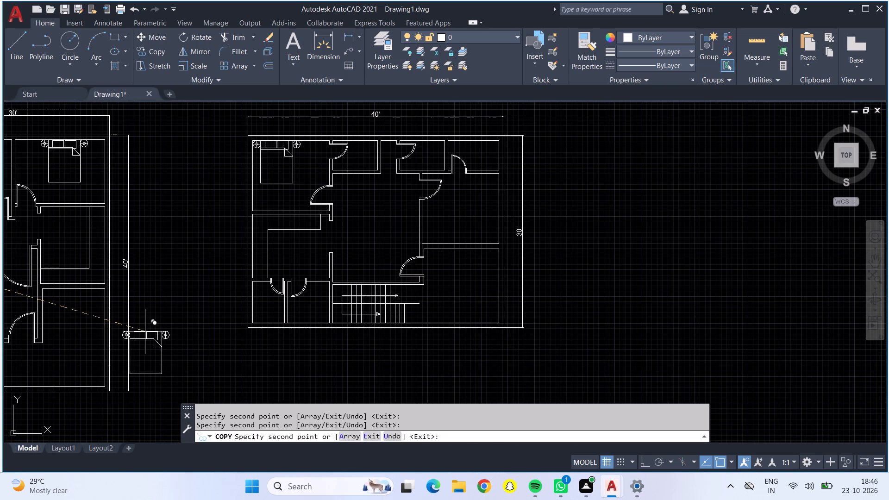
{"action": "middle_click_drag", "start_coordinate": [176, 328], "coordinate": [319, 340]}
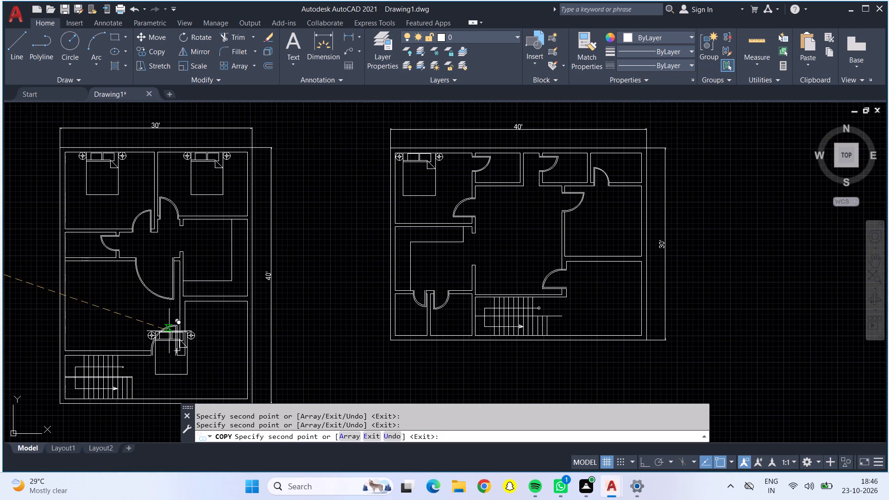
{"action": "middle_click_drag", "start_coordinate": [97, 293], "coordinate": [332, 312]}
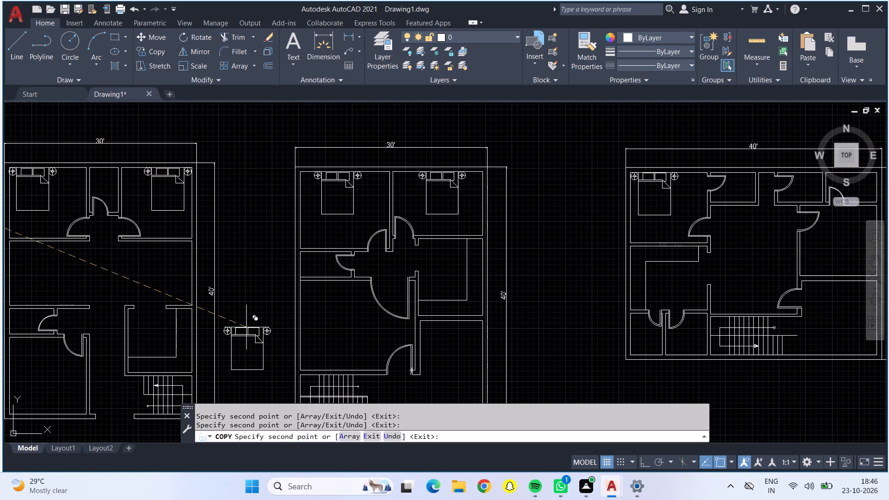
{"action": "middle_click_drag", "start_coordinate": [242, 325], "coordinate": [414, 334]}
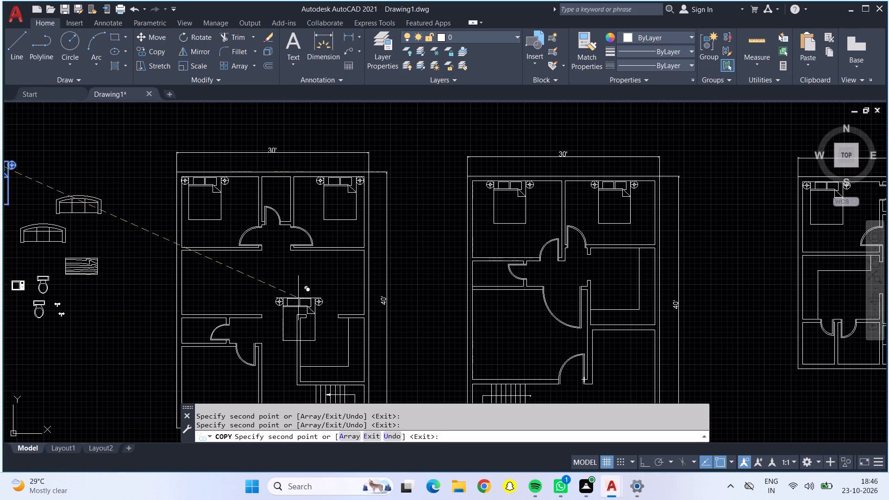
{"action": "scroll", "coordinate": [329, 286], "scroll_direction": "down", "scroll_amount": 1}
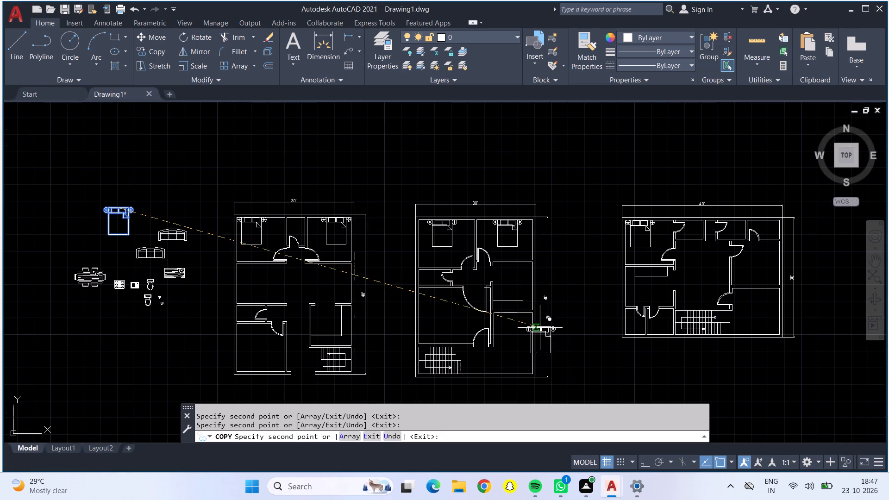
{"action": "scroll", "coordinate": [256, 345], "scroll_direction": "up", "scroll_amount": 2}
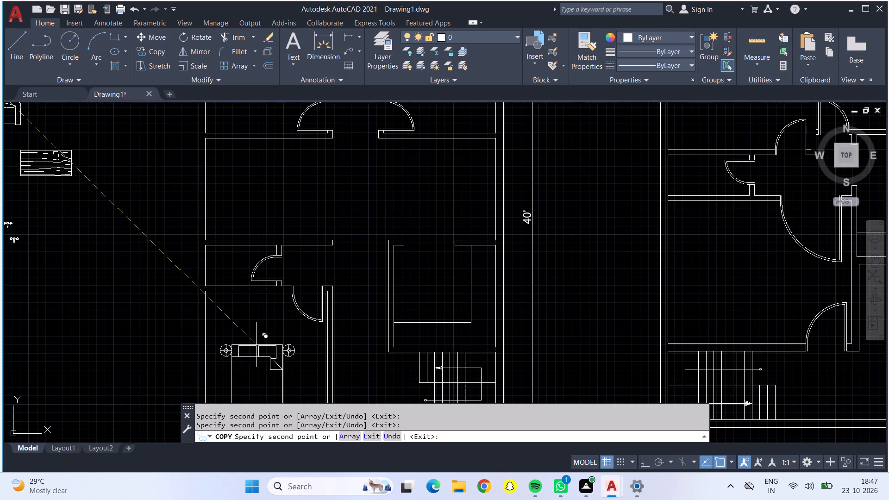
{"action": "left_click", "coordinate": [256, 325]}
Place a last copy of the bed and lamps in the right-hand middle bedroom of the 40' by 30' plan and finish copying.
{"action": "scroll", "coordinate": [302, 323], "scroll_direction": "down", "scroll_amount": 2}
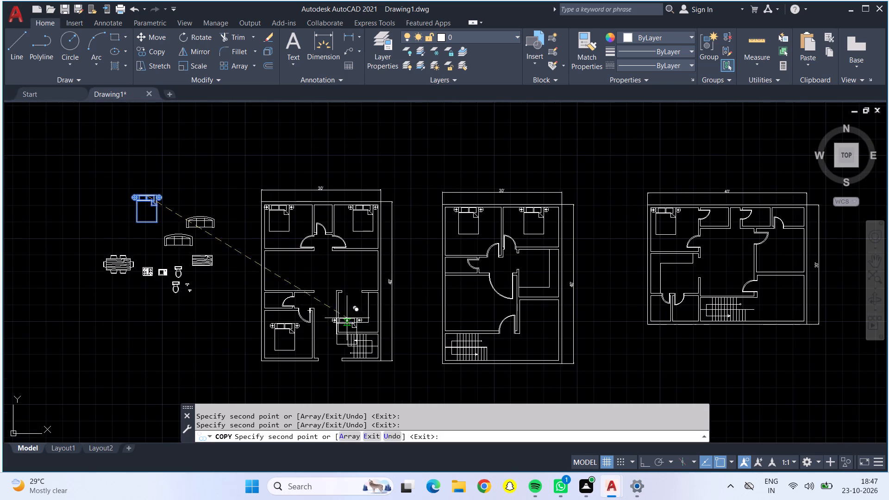
{"action": "scroll", "coordinate": [782, 249], "scroll_direction": "up", "scroll_amount": 2}
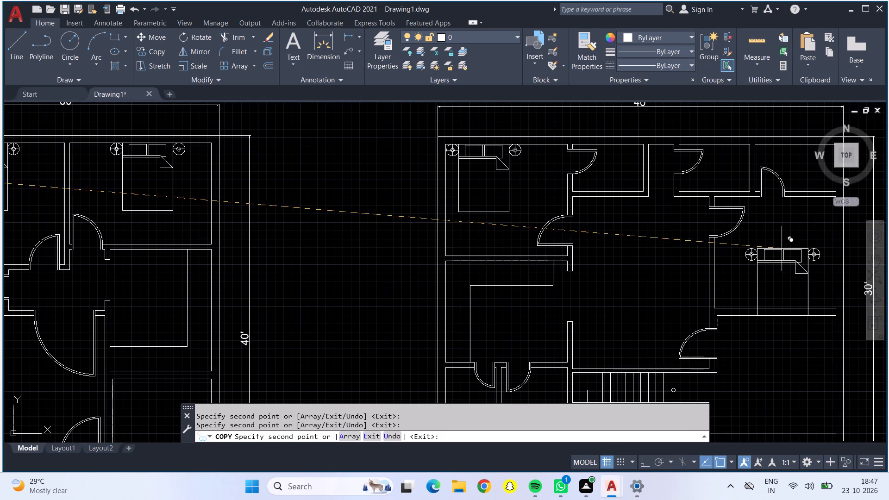
{"action": "left_click", "coordinate": [786, 229]}
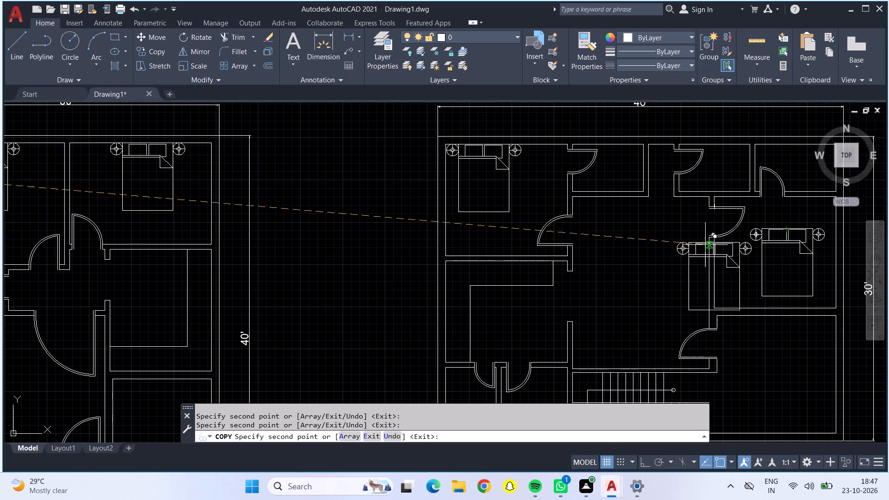
{"action": "key", "text": "Return"}
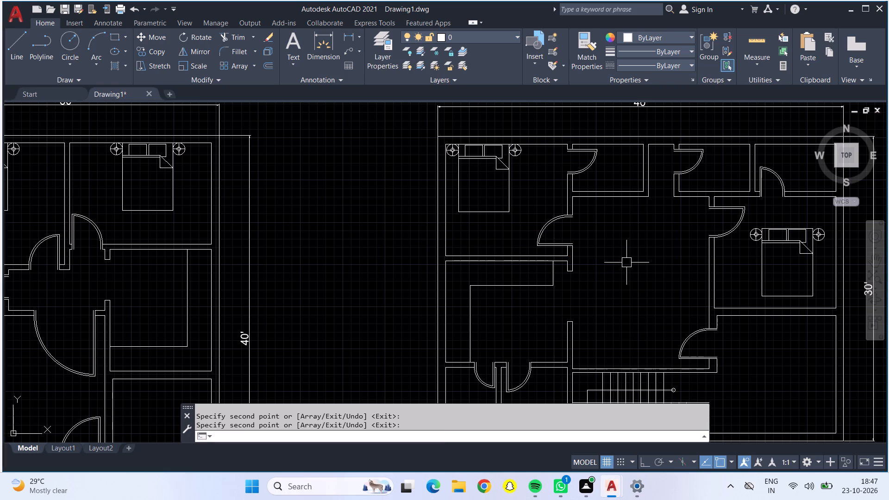
Rotate that bed and both lamps a quarter turn clockwise about the bed's lower-right corner, with Ortho on, so the headboard faces right.
{"action": "middle_click_drag", "start_coordinate": [805, 268], "coordinate": [473, 354]}
{"action": "scroll", "coordinate": [470, 354], "scroll_direction": "up", "scroll_amount": 1}
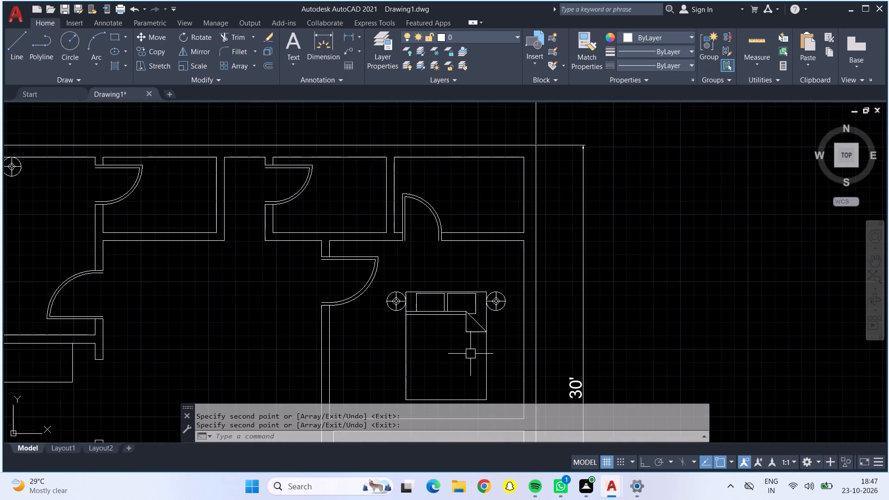
{"action": "scroll", "coordinate": [470, 354], "scroll_direction": "up", "scroll_amount": 1}
{"action": "middle_click_drag", "start_coordinate": [470, 354], "coordinate": [463, 307]}
{"action": "left_click", "coordinate": [440, 221]}
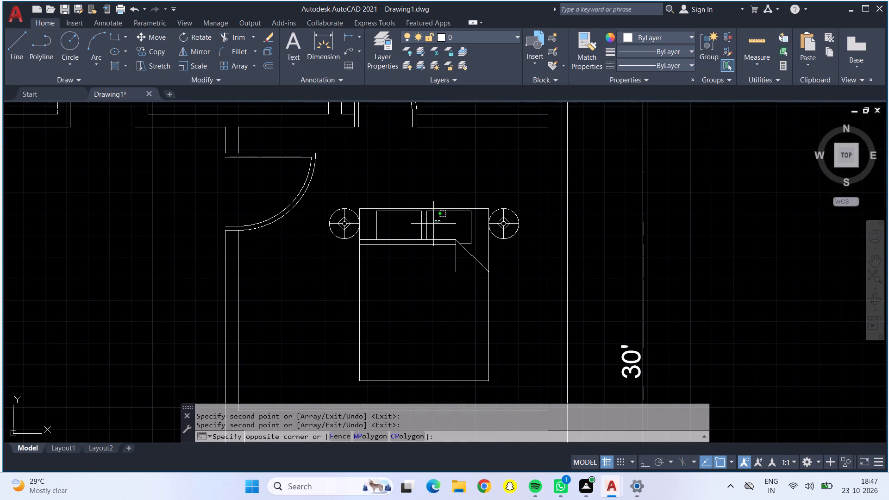
{"action": "left_click", "coordinate": [431, 231]}
{"action": "left_click", "coordinate": [417, 234]}
{"action": "left_click", "coordinate": [345, 226]}
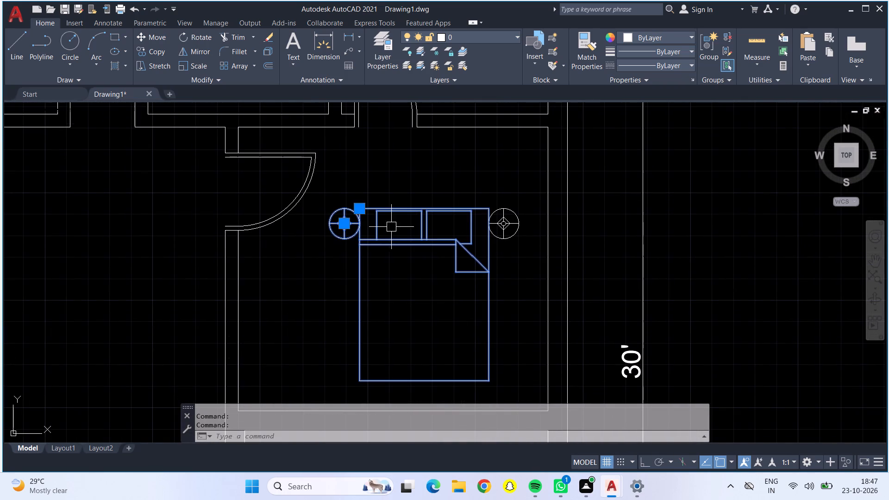
{"action": "left_click", "coordinate": [503, 221]}
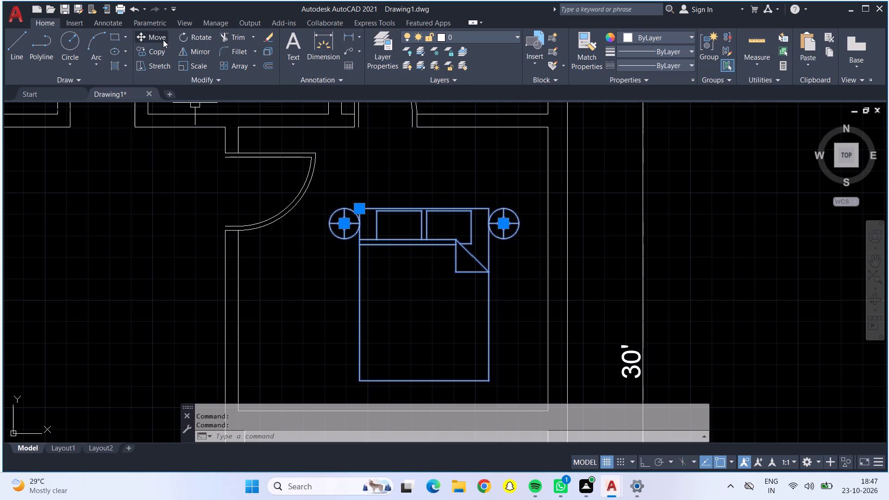
{"action": "left_click", "coordinate": [192, 38]}
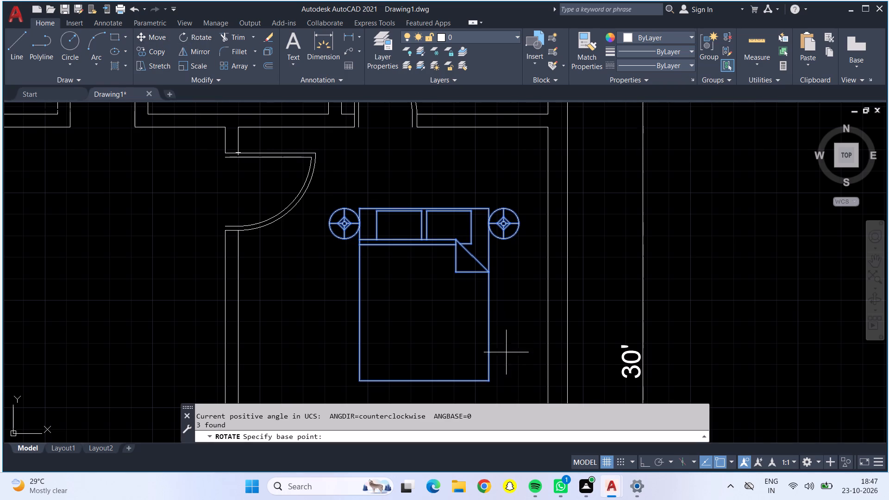
{"action": "left_click", "coordinate": [490, 377]}
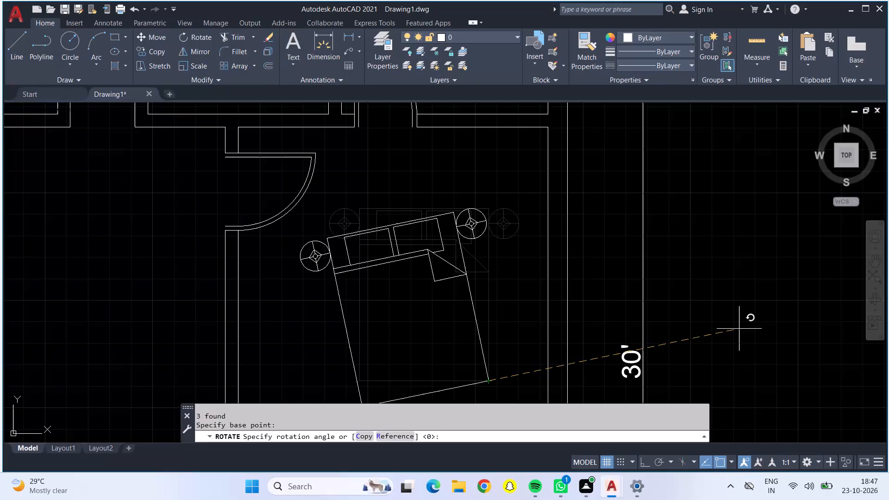
{"action": "key", "text": "F8"}
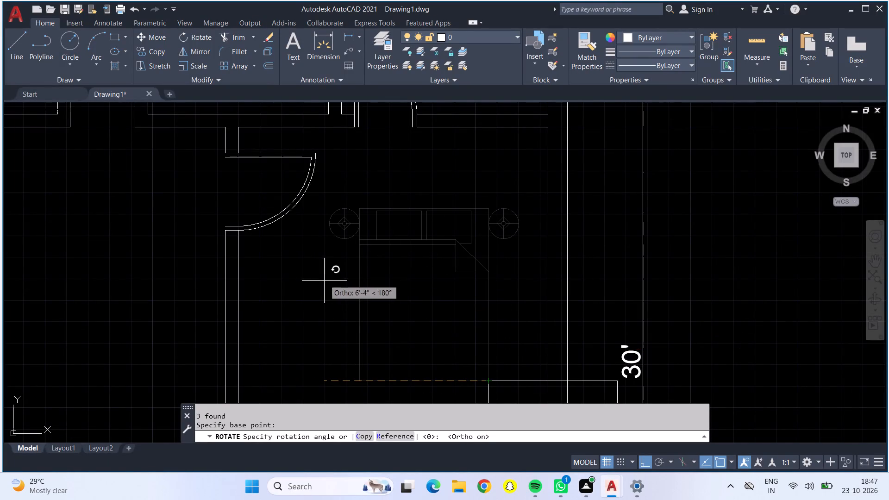
{"action": "scroll", "coordinate": [398, 355], "scroll_direction": "down", "scroll_amount": 1}
{"action": "middle_click_drag", "start_coordinate": [397, 355], "coordinate": [392, 349]}
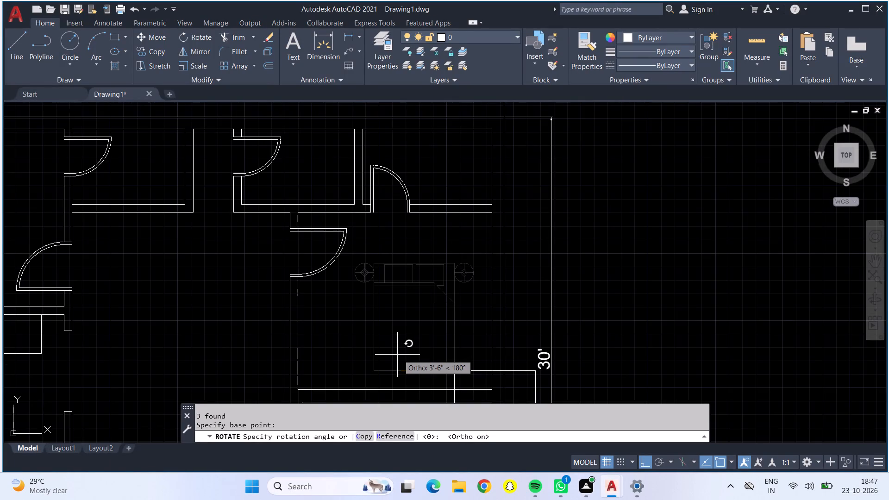
{"action": "middle_click_drag", "start_coordinate": [392, 349], "coordinate": [344, 222]}
{"action": "left_click", "coordinate": [333, 345]}
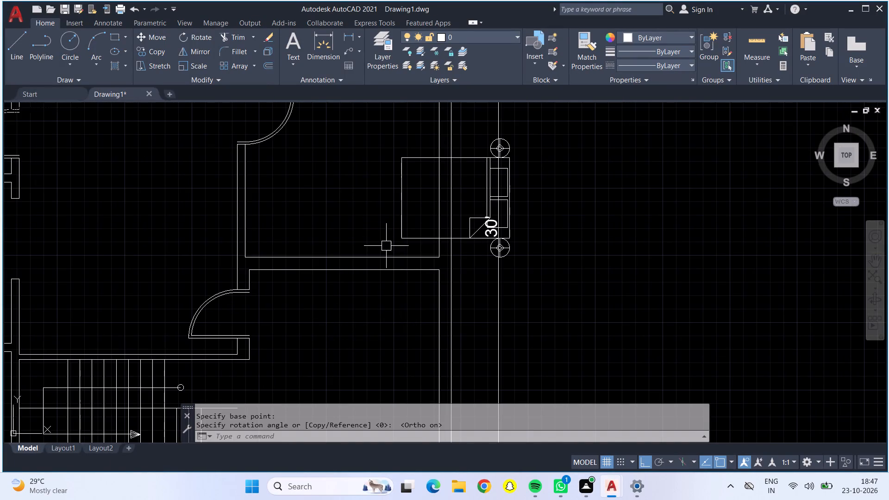
Move the rotated bed and lamps about 4'-7" straight left, bringing the headboard to the bedroom's right wall.
{"action": "middle_click_drag", "start_coordinate": [566, 236], "coordinate": [484, 289]}
{"action": "left_click", "coordinate": [425, 244]}
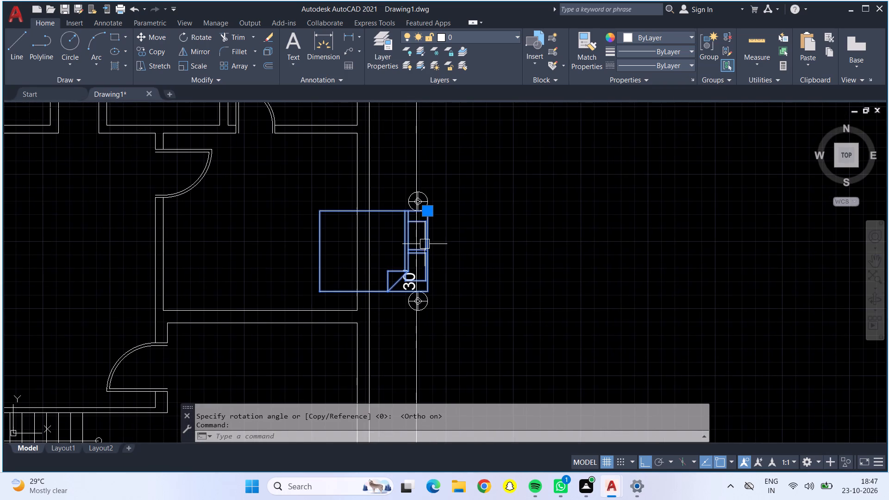
{"action": "left_click", "coordinate": [411, 199]}
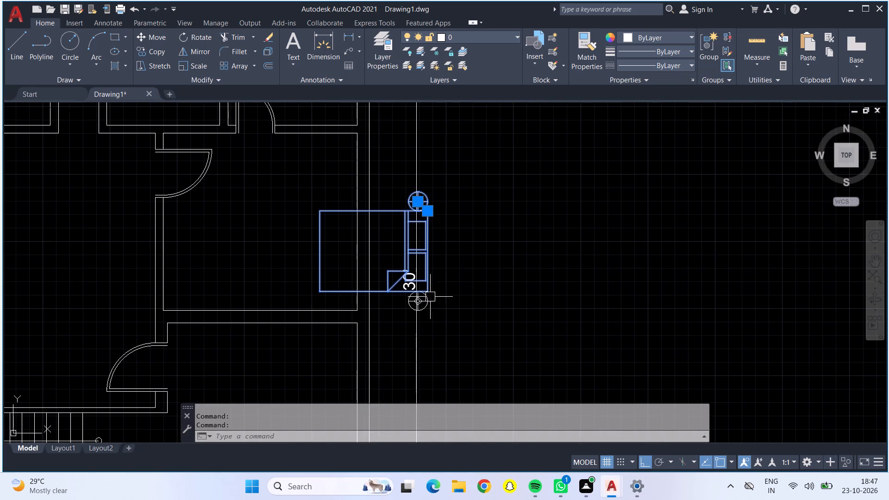
{"action": "left_click", "coordinate": [415, 303]}
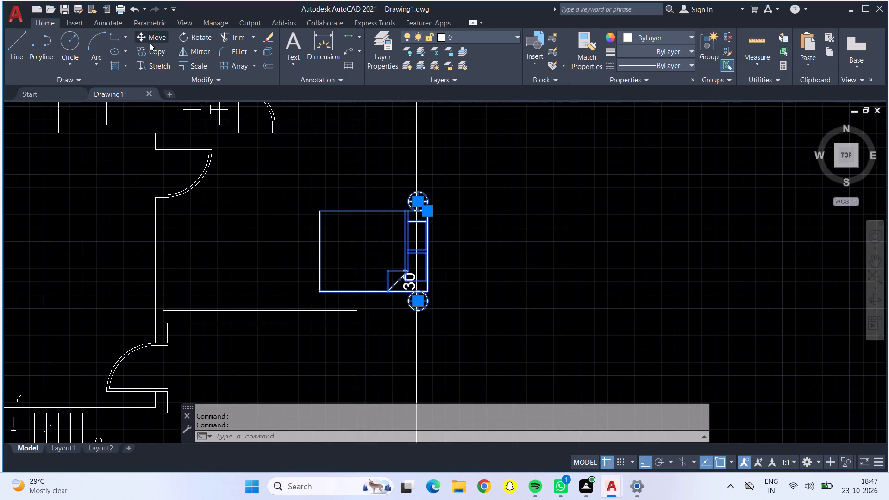
{"action": "left_click", "coordinate": [150, 34]}
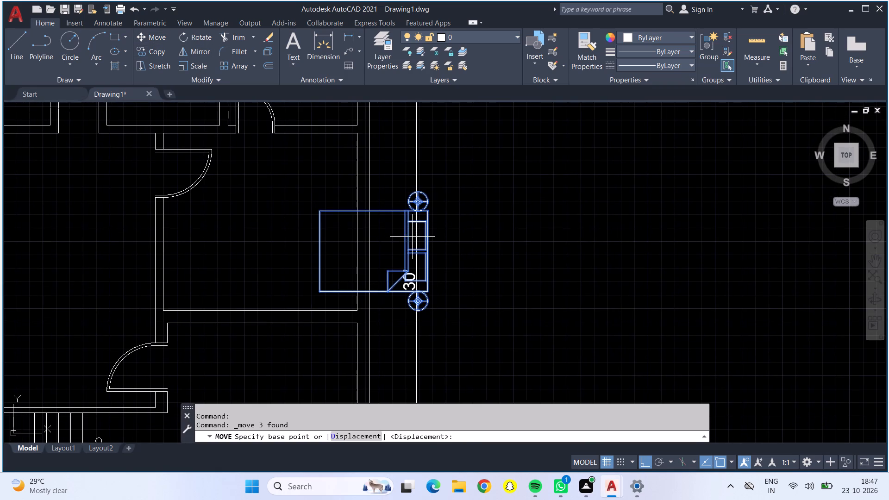
{"action": "left_click", "coordinate": [424, 248]}
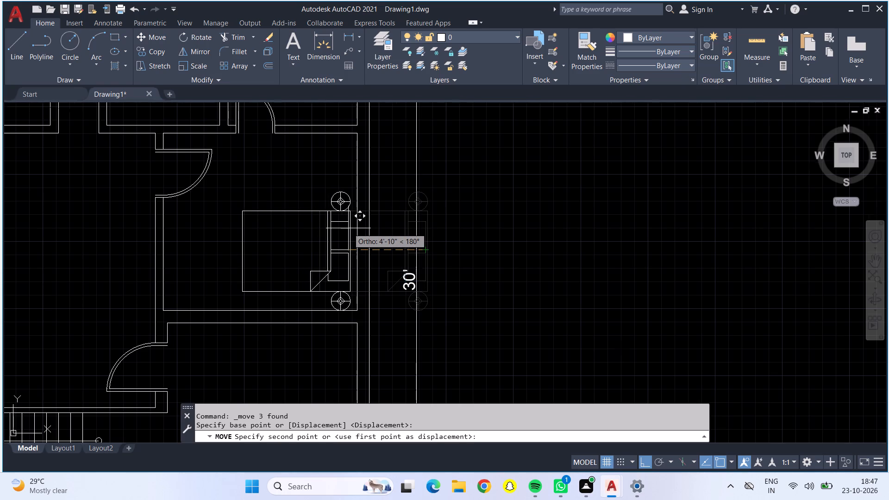
{"action": "scroll", "coordinate": [348, 228], "scroll_direction": "up", "scroll_amount": 2}
{"action": "middle_click_drag", "start_coordinate": [348, 230], "coordinate": [358, 141]}
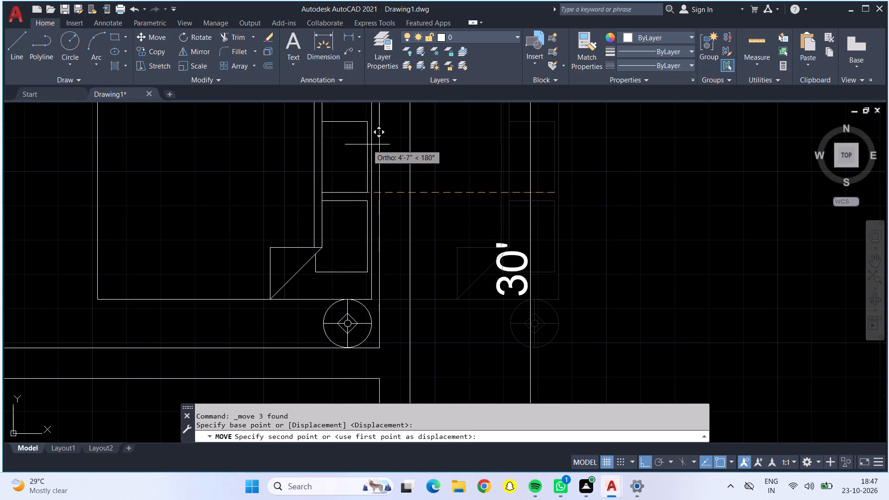
{"action": "left_click", "coordinate": [375, 146]}
{"action": "scroll", "coordinate": [376, 147], "scroll_direction": "down", "scroll_amount": 2}
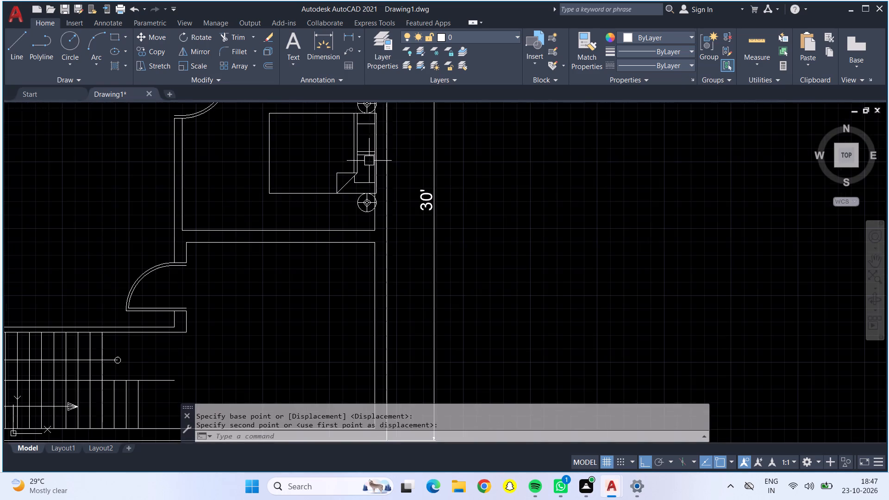
Move the bed and both lamps about 1'-1" straight down along the bedroom's right wall.
{"action": "middle_click_drag", "start_coordinate": [354, 175], "coordinate": [287, 212]}
{"action": "left_click", "coordinate": [287, 212]}
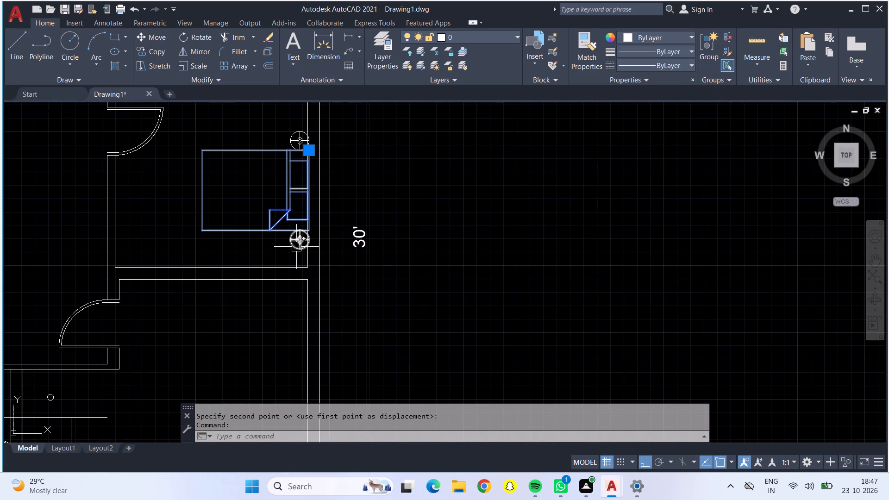
{"action": "left_click", "coordinate": [296, 244]}
{"action": "left_click", "coordinate": [295, 139]}
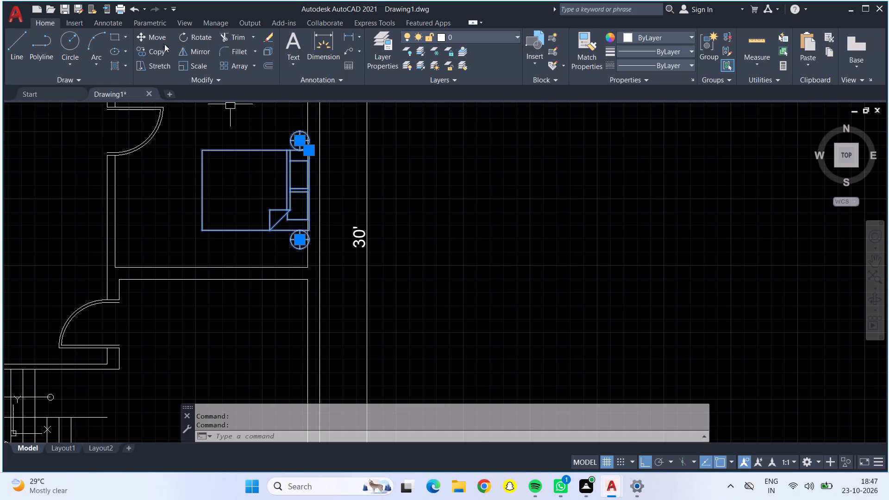
{"action": "left_click", "coordinate": [159, 41]}
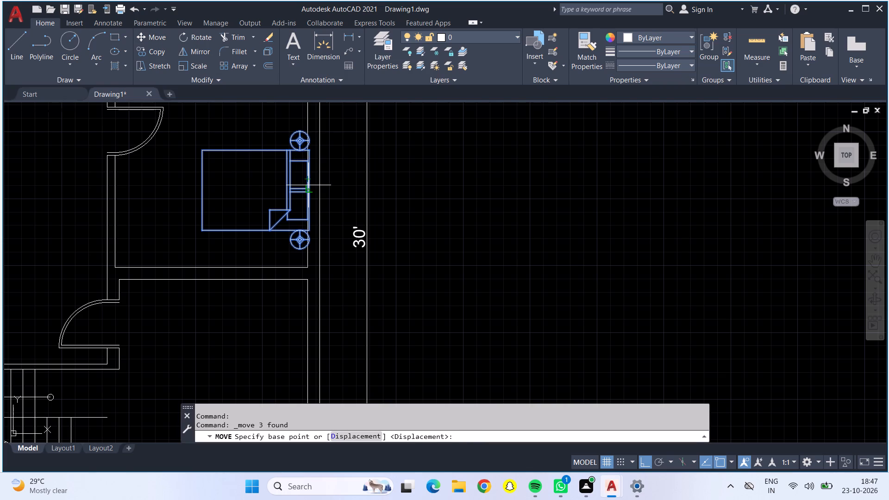
{"action": "left_click", "coordinate": [308, 185]}
{"action": "scroll", "coordinate": [299, 209], "scroll_direction": "up", "scroll_amount": 1}
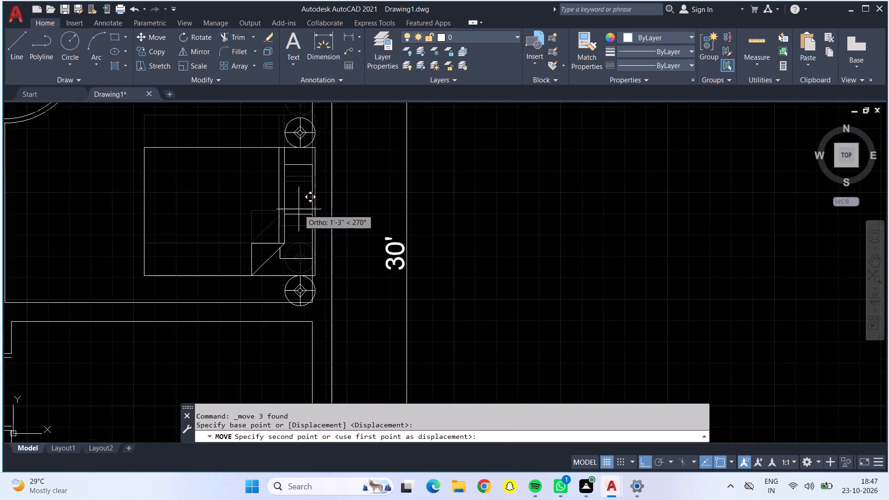
{"action": "scroll", "coordinate": [299, 209], "scroll_direction": "up", "scroll_amount": 1}
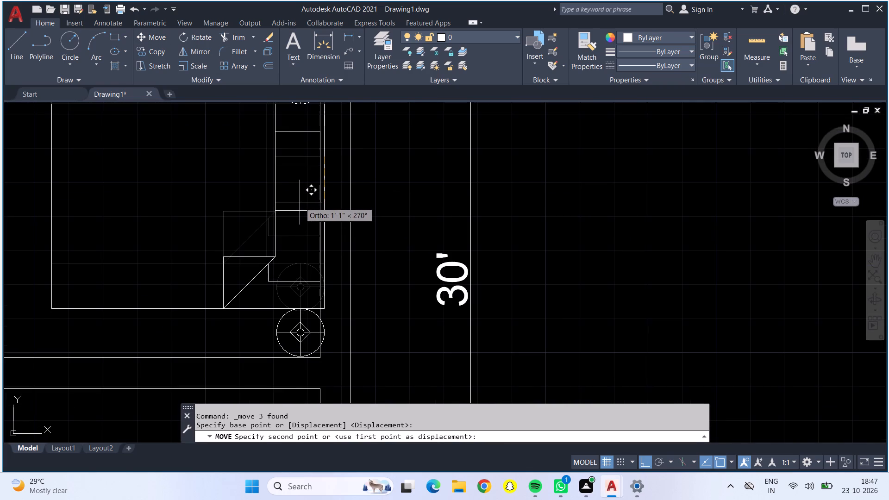
{"action": "left_click", "coordinate": [300, 202]}
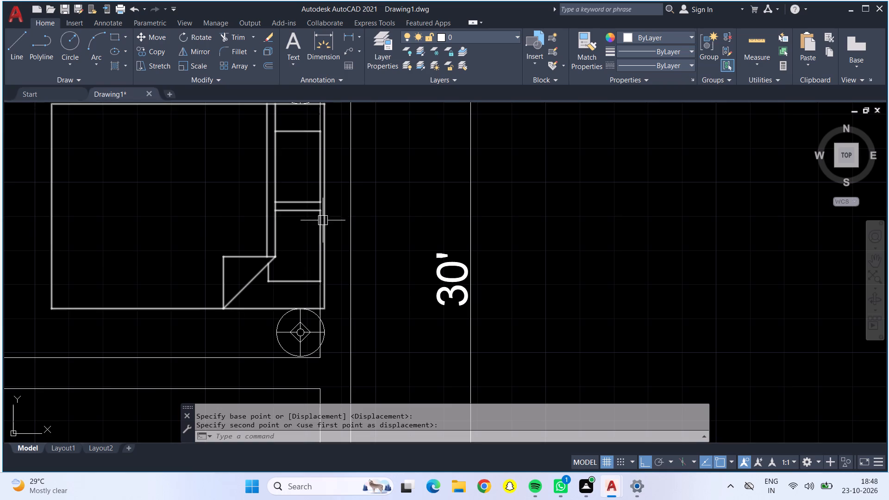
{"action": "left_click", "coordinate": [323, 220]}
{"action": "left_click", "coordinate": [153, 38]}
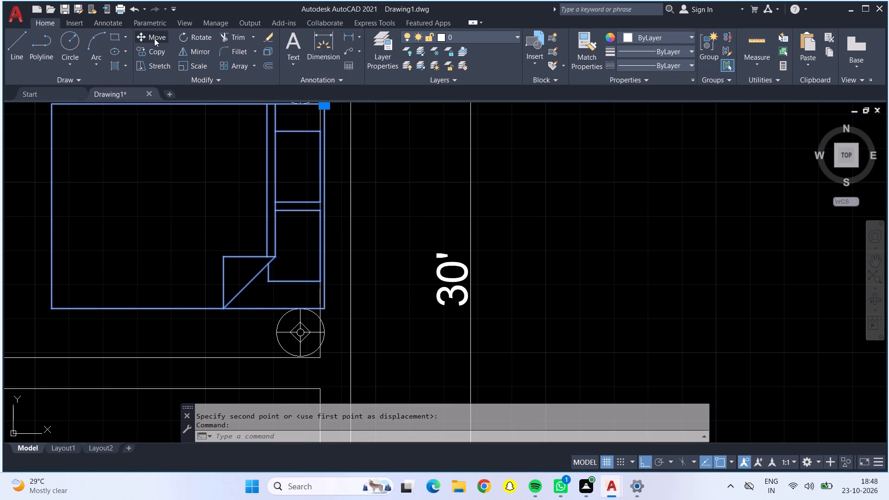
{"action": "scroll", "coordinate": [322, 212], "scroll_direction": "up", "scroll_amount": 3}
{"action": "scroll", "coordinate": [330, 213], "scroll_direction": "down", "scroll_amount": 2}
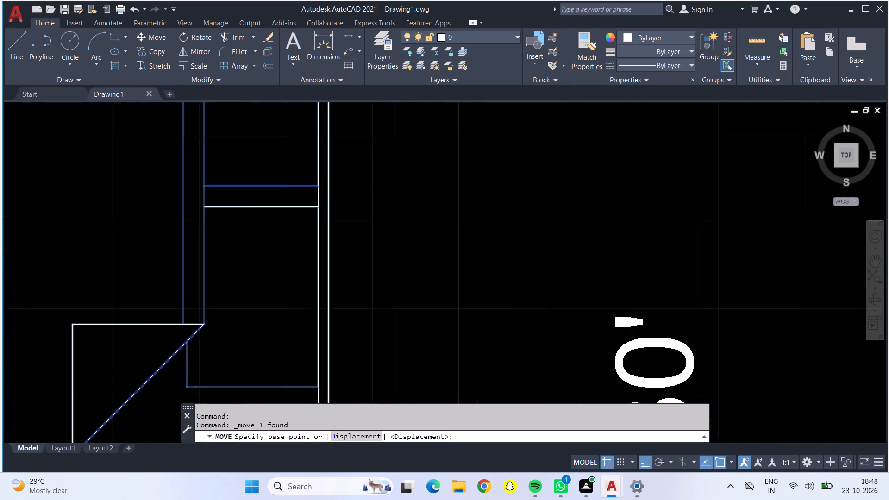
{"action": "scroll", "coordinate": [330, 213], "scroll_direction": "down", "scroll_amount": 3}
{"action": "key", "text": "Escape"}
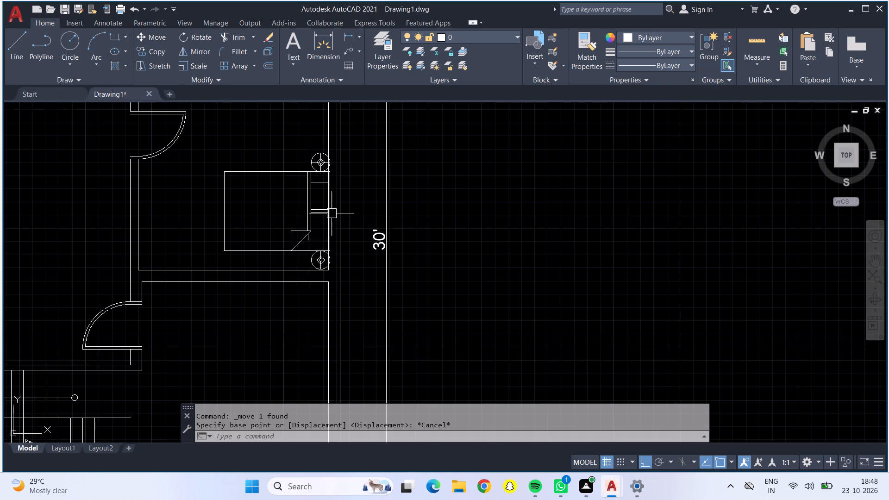
Move the bed and both lamps slightly left in the 40' by 30' plan's right-hand middle bedroom, bringing the headboard inside the right wall.
{"action": "scroll", "coordinate": [327, 199], "scroll_direction": "up", "scroll_amount": 1}
{"action": "left_click", "coordinate": [319, 129]}
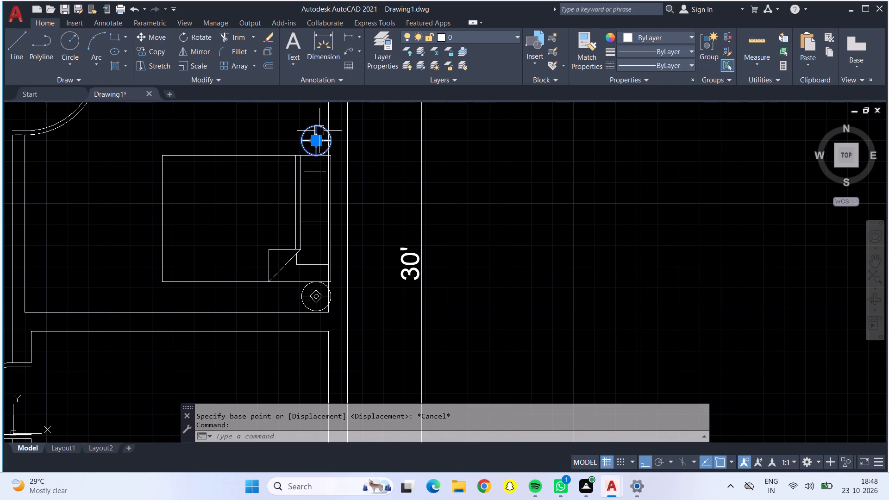
{"action": "left_click", "coordinate": [303, 219]}
{"action": "left_click", "coordinate": [311, 299]}
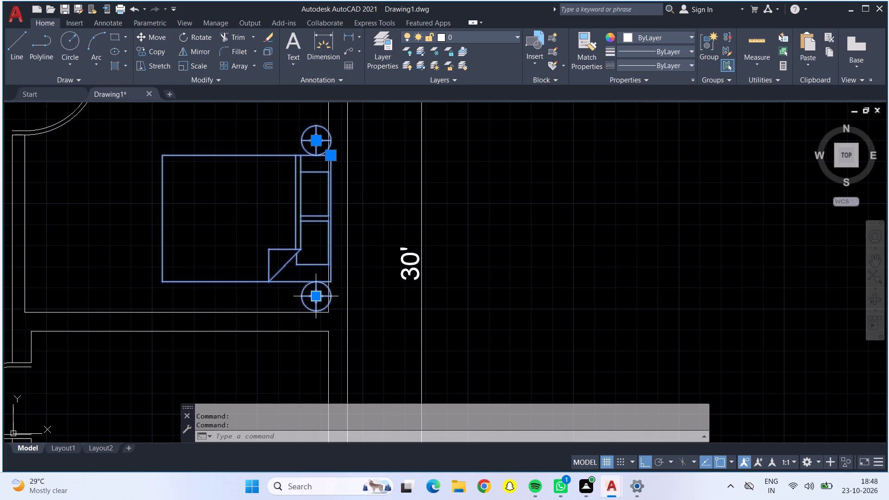
{"action": "left_click", "coordinate": [143, 38]}
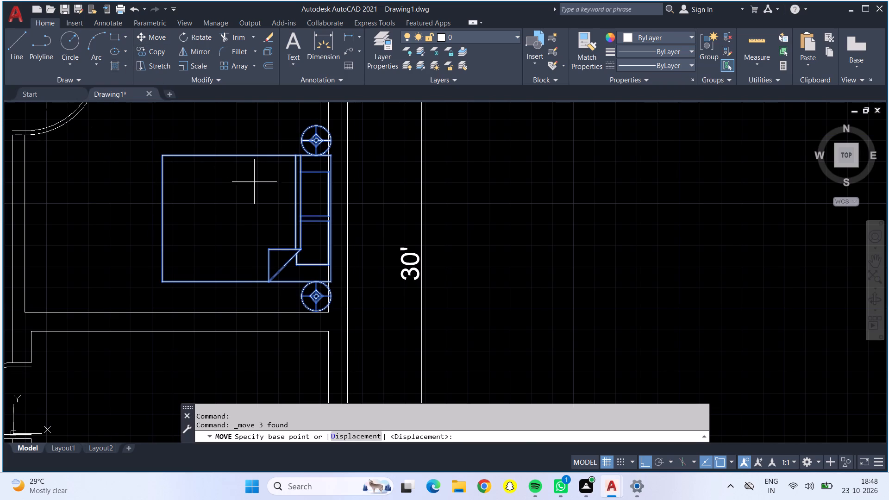
{"action": "scroll", "coordinate": [318, 204], "scroll_direction": "up", "scroll_amount": 2}
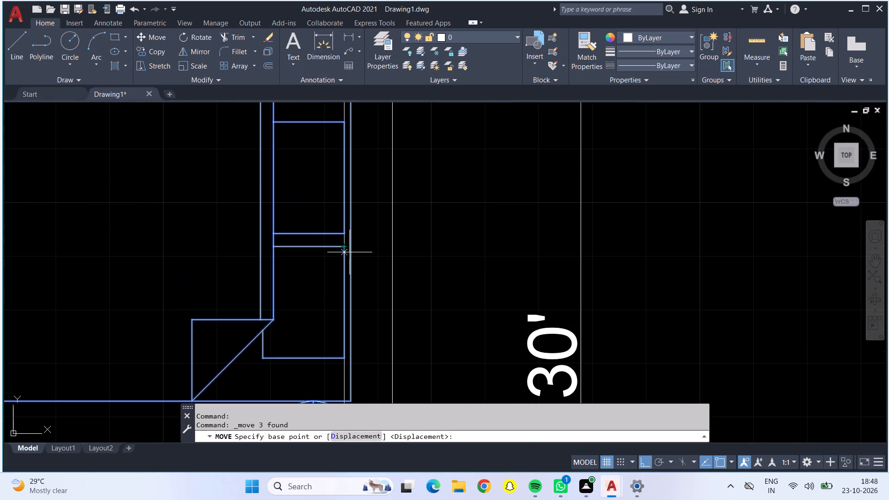
{"action": "left_click", "coordinate": [351, 255]}
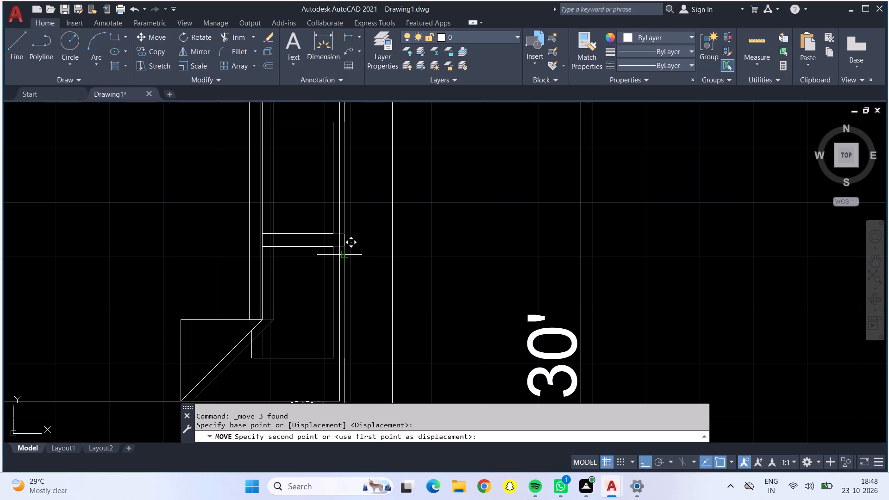
{"action": "left_click", "coordinate": [339, 255]}
Rotate the bed and both lamps in the leftmost plan's lower-left bedroom a quarter turn counterclockwise about the bed's lower-right corner.
{"action": "scroll", "coordinate": [339, 253], "scroll_direction": "down", "scroll_amount": 2}
{"action": "scroll", "coordinate": [256, 292], "scroll_direction": "down", "scroll_amount": 2}
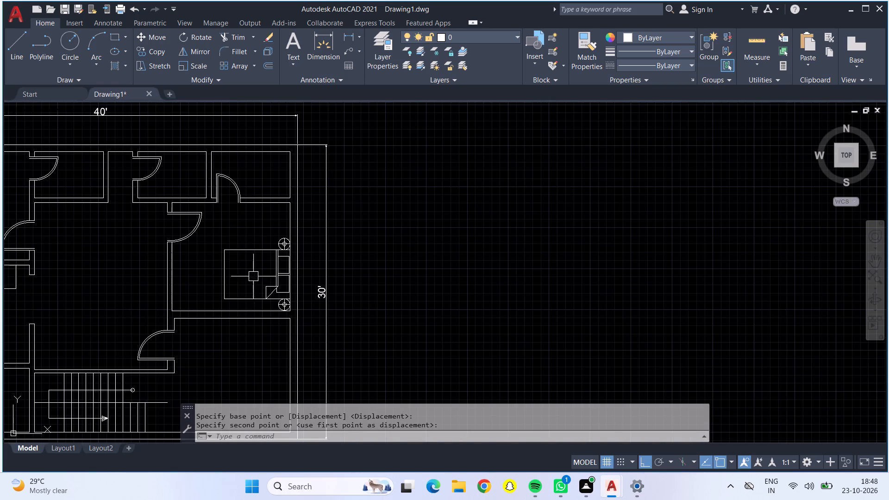
{"action": "scroll", "coordinate": [233, 236], "scroll_direction": "down", "scroll_amount": 1}
{"action": "middle_click_drag", "start_coordinate": [234, 234], "coordinate": [395, 211]}
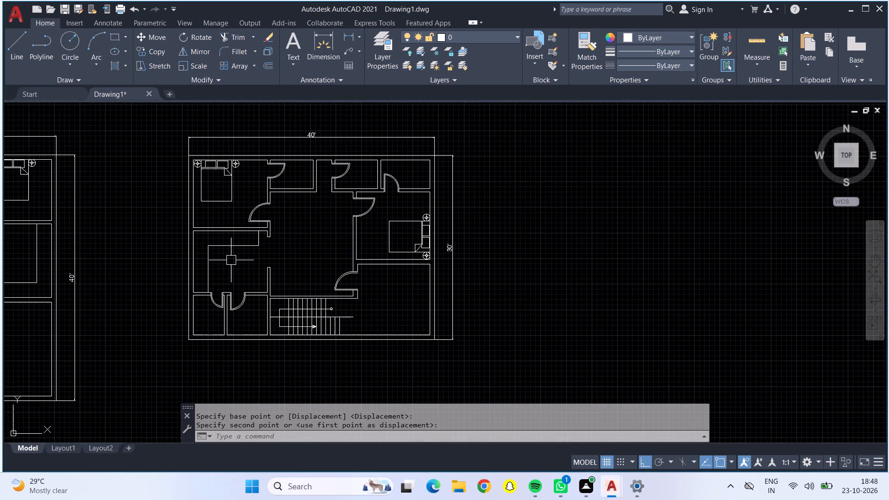
{"action": "middle_click_drag", "start_coordinate": [228, 261], "coordinate": [402, 231]}
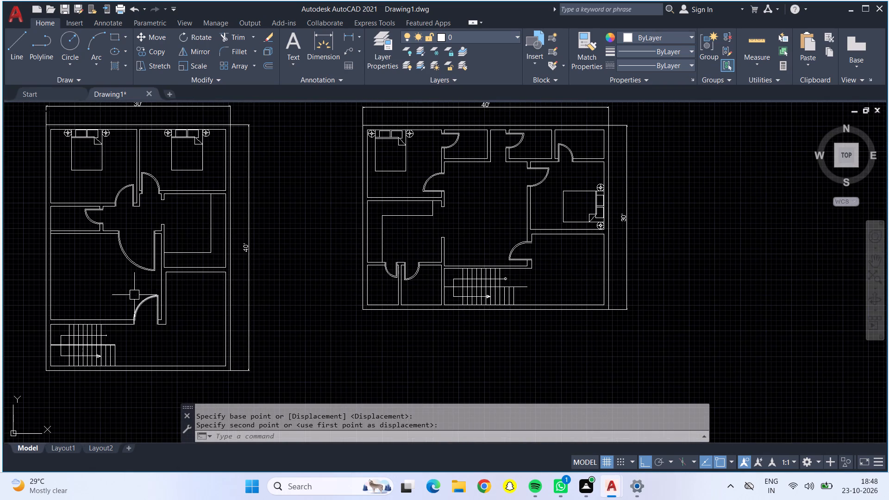
{"action": "middle_click_drag", "start_coordinate": [109, 289], "coordinate": [476, 272]}
{"action": "middle_click_drag", "start_coordinate": [186, 313], "coordinate": [320, 317]}
{"action": "scroll", "coordinate": [320, 320], "scroll_direction": "up", "scroll_amount": 3}
{"action": "middle_click", "coordinate": [344, 336]}
{"action": "scroll", "coordinate": [344, 336], "scroll_direction": "down", "scroll_amount": 1}
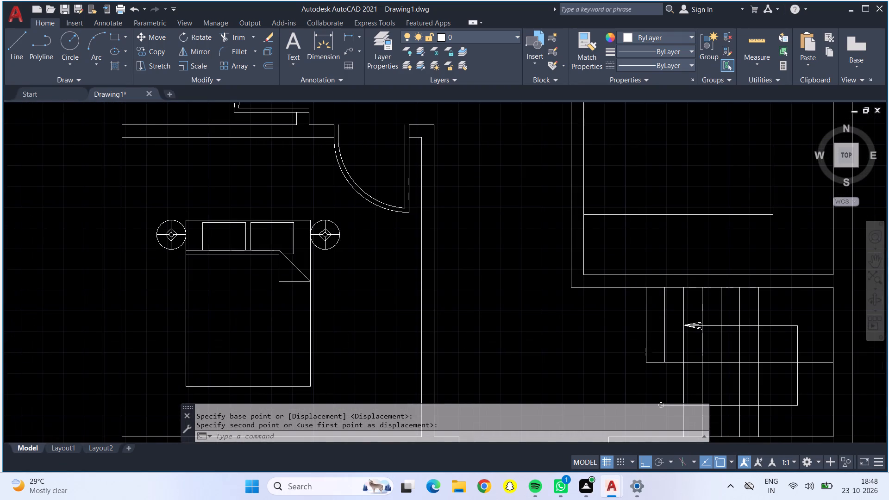
{"action": "middle_click_drag", "start_coordinate": [345, 337], "coordinate": [360, 314]}
{"action": "scroll", "coordinate": [360, 314], "scroll_direction": "up", "scroll_amount": 1}
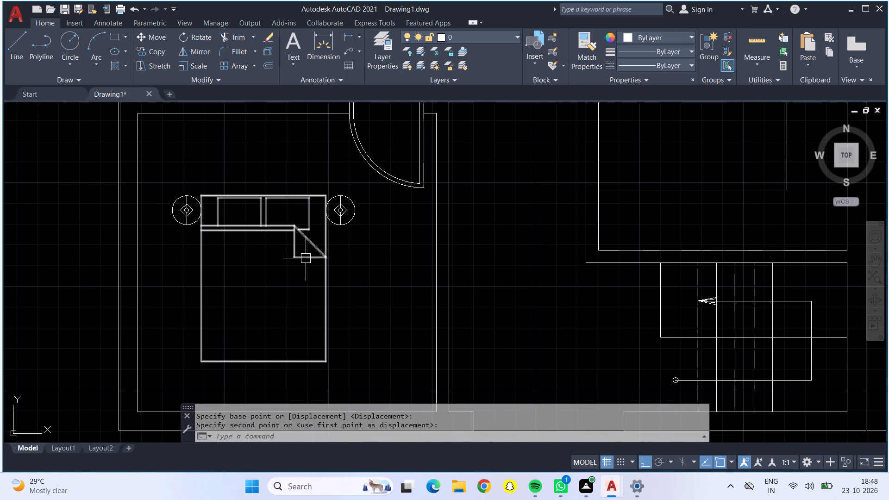
{"action": "left_click", "coordinate": [304, 246]}
{"action": "left_click", "coordinate": [333, 213]}
{"action": "left_click", "coordinate": [285, 238]}
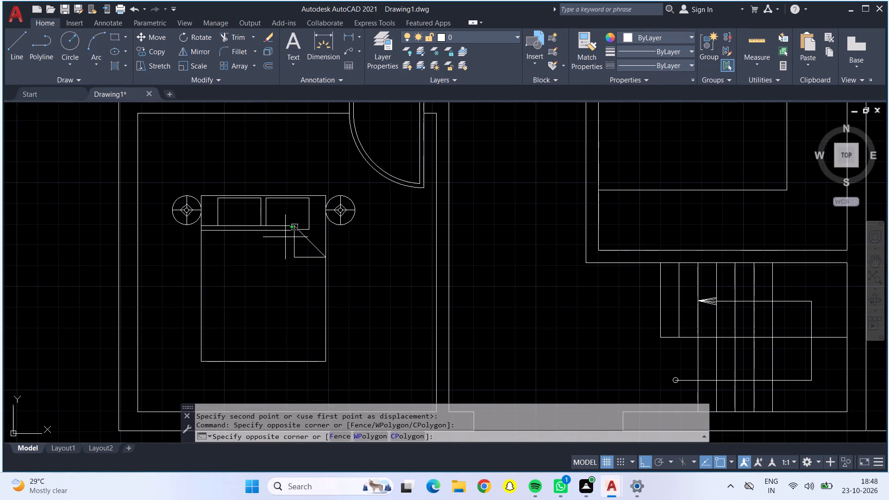
{"action": "left_click", "coordinate": [286, 231]}
{"action": "left_click", "coordinate": [287, 231]}
{"action": "left_click", "coordinate": [338, 217]}
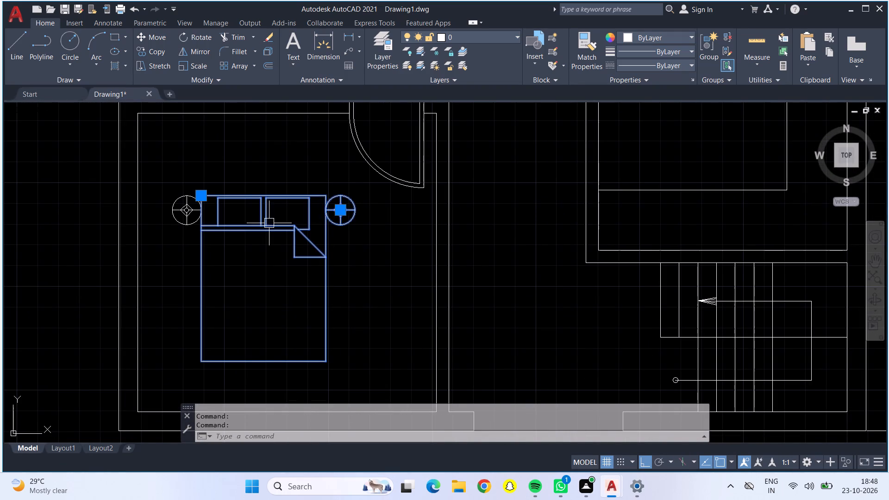
{"action": "left_click", "coordinate": [190, 222]}
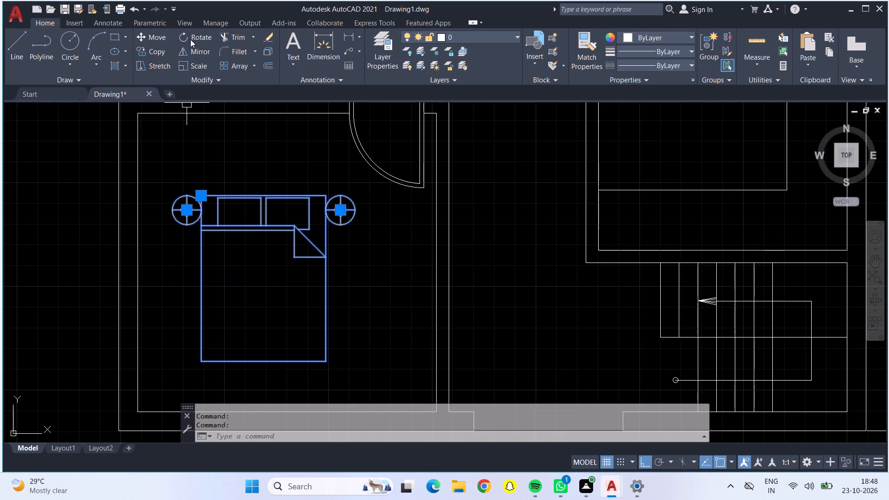
{"action": "left_click", "coordinate": [190, 39]}
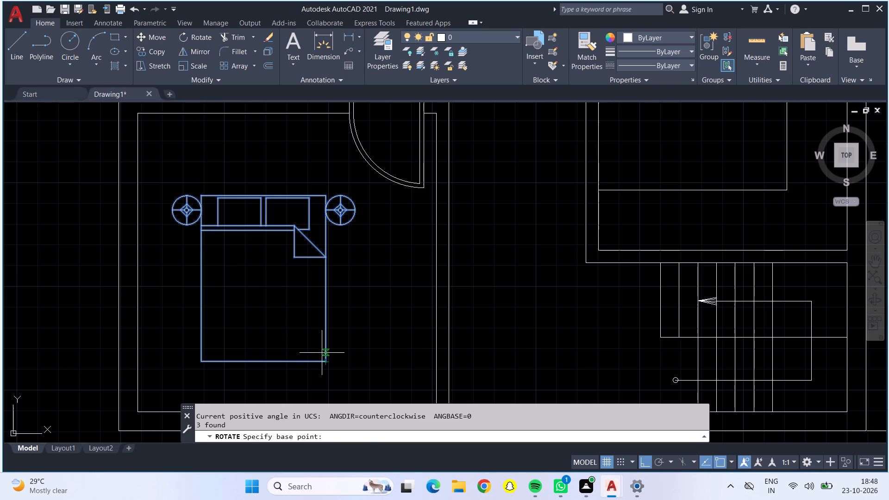
{"action": "left_click", "coordinate": [326, 360]}
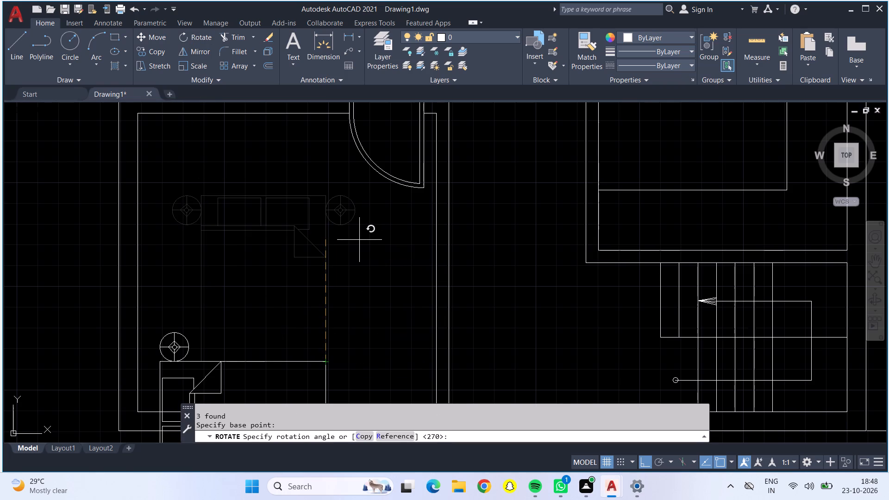
{"action": "left_click", "coordinate": [359, 240]}
Move the rotated bed and lamps up and left, setting the headboard against the bedroom's left wall and the lower lamp above the bottom wall.
{"action": "scroll", "coordinate": [304, 278], "scroll_direction": "down", "scroll_amount": 1}
{"action": "middle_click_drag", "start_coordinate": [299, 296], "coordinate": [280, 174]}
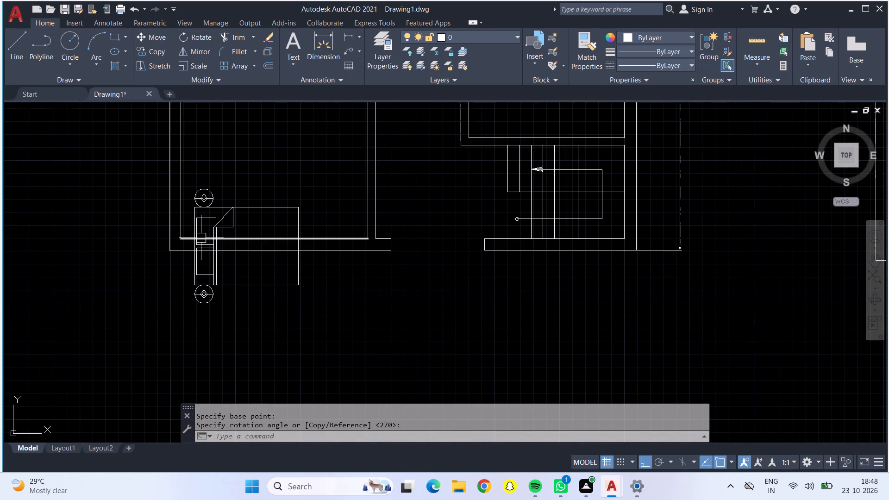
{"action": "left_click", "coordinate": [199, 239]}
{"action": "left_click", "coordinate": [205, 200]}
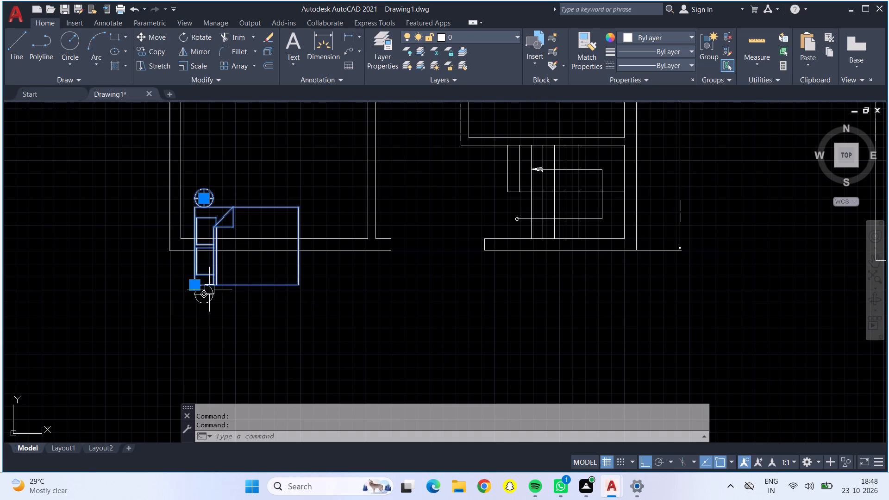
{"action": "left_click", "coordinate": [208, 295]}
{"action": "left_click", "coordinate": [152, 39]}
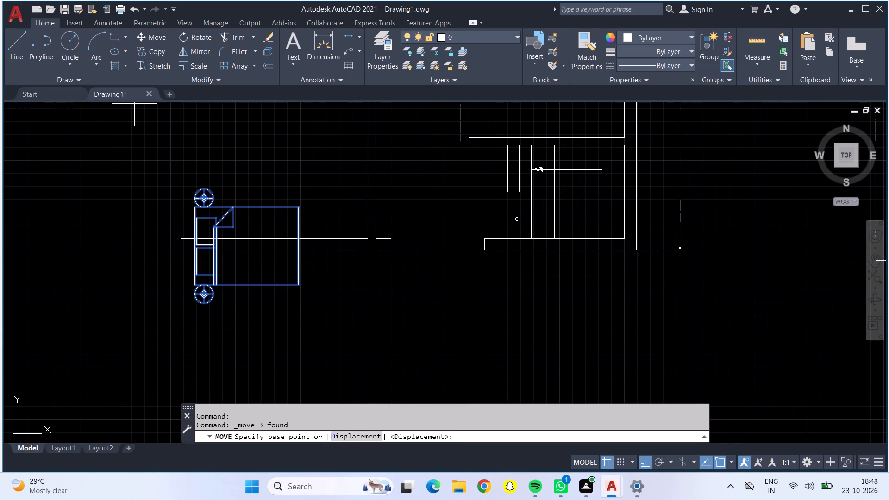
{"action": "left_click", "coordinate": [193, 248]}
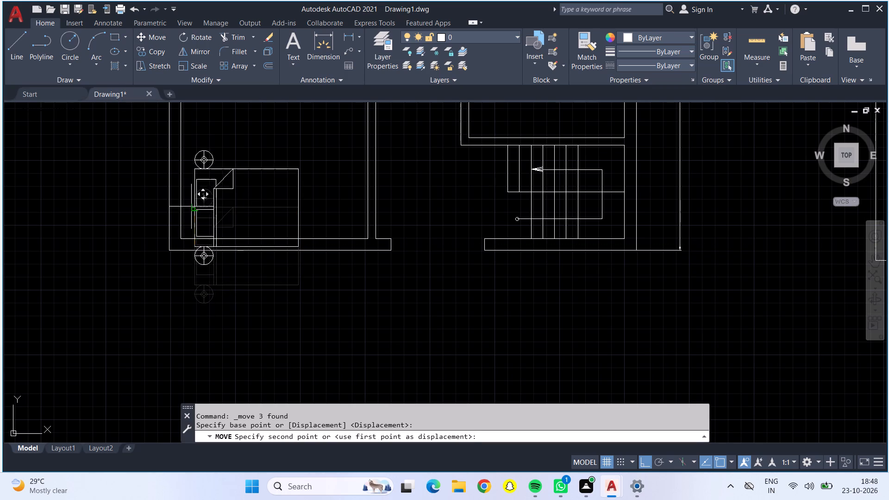
{"action": "middle_click_drag", "start_coordinate": [186, 159], "coordinate": [251, 200]}
{"action": "scroll", "coordinate": [246, 225], "scroll_direction": "up", "scroll_amount": 2}
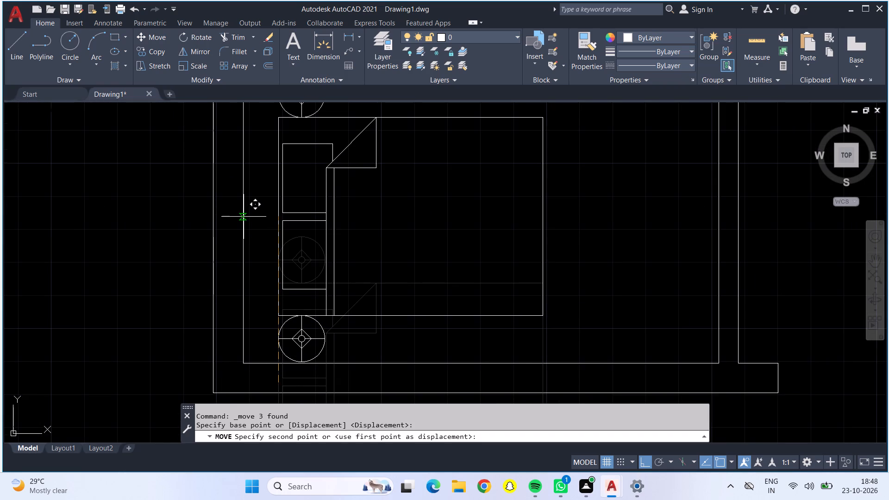
{"action": "left_click", "coordinate": [244, 217]}
With Ortho off, copy the upper toilet by its tank's top midpoint to the top wall of the leftmost plan's bathroom between the upper bedrooms.
{"action": "scroll", "coordinate": [282, 224], "scroll_direction": "down", "scroll_amount": 2}
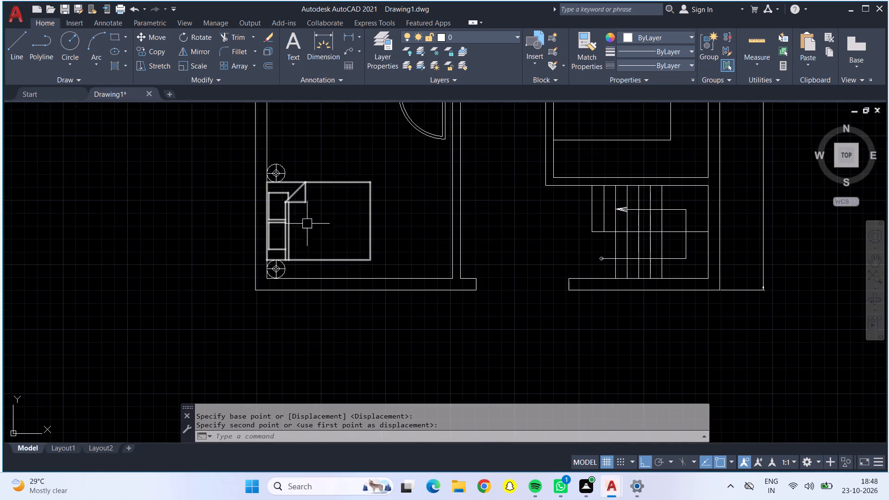
{"action": "scroll", "coordinate": [333, 220], "scroll_direction": "down", "scroll_amount": 1}
{"action": "middle_click_drag", "start_coordinate": [333, 219], "coordinate": [286, 262]}
{"action": "scroll", "coordinate": [286, 260], "scroll_direction": "down", "scroll_amount": 1}
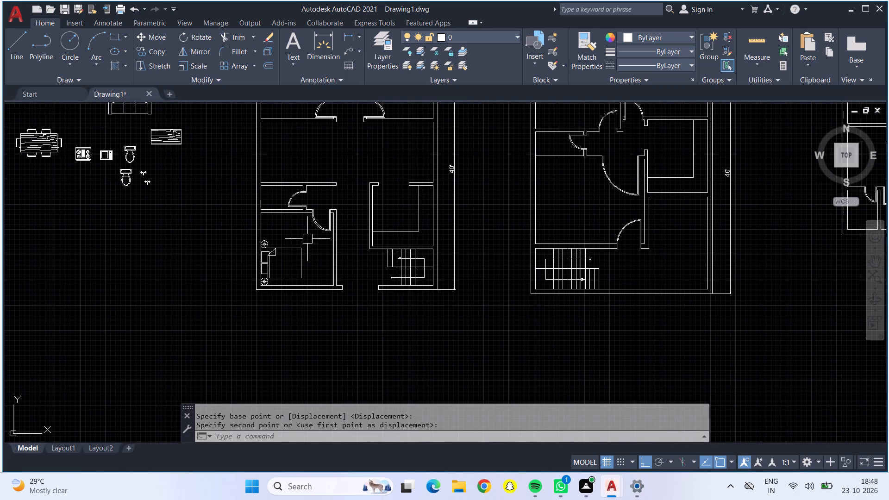
{"action": "middle_click_drag", "start_coordinate": [307, 239], "coordinate": [235, 347]}
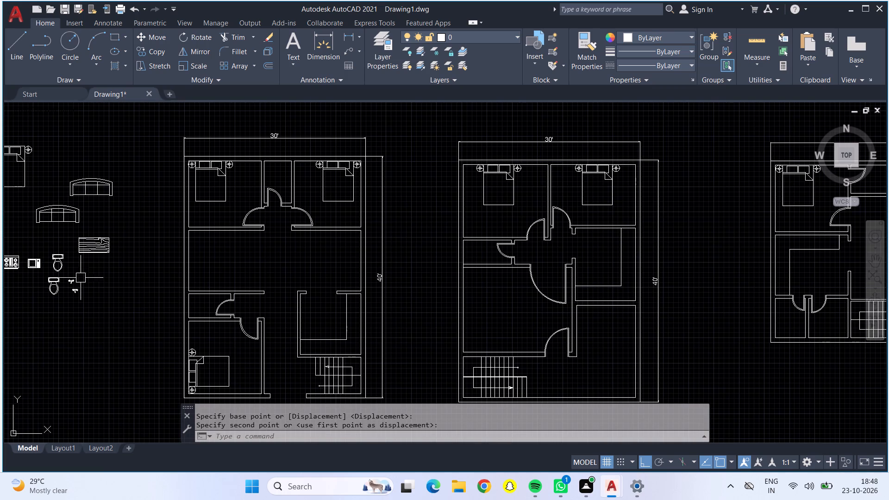
{"action": "left_click", "coordinate": [65, 261]}
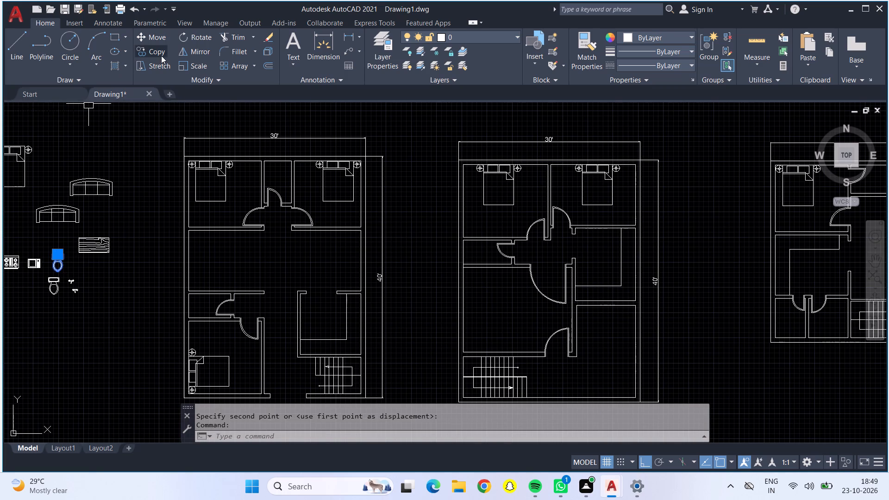
{"action": "left_click", "coordinate": [161, 56]}
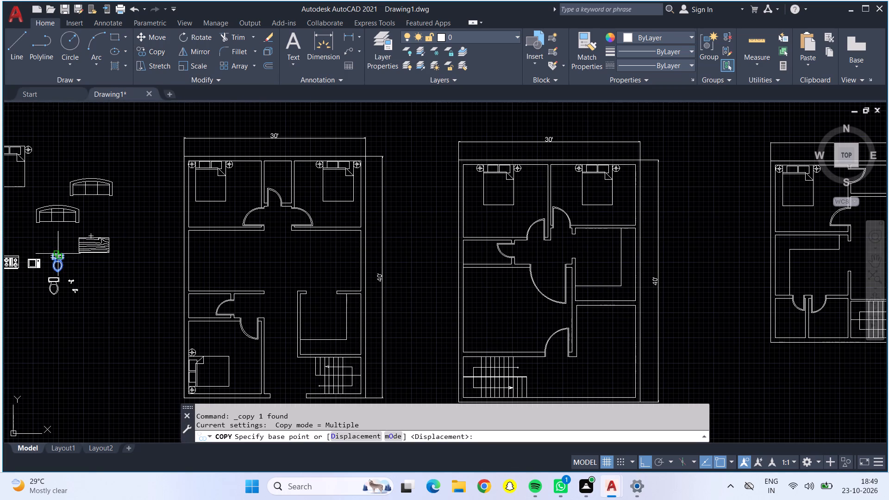
{"action": "scroll", "coordinate": [58, 249], "scroll_direction": "up", "scroll_amount": 2}
{"action": "left_click", "coordinate": [60, 262]}
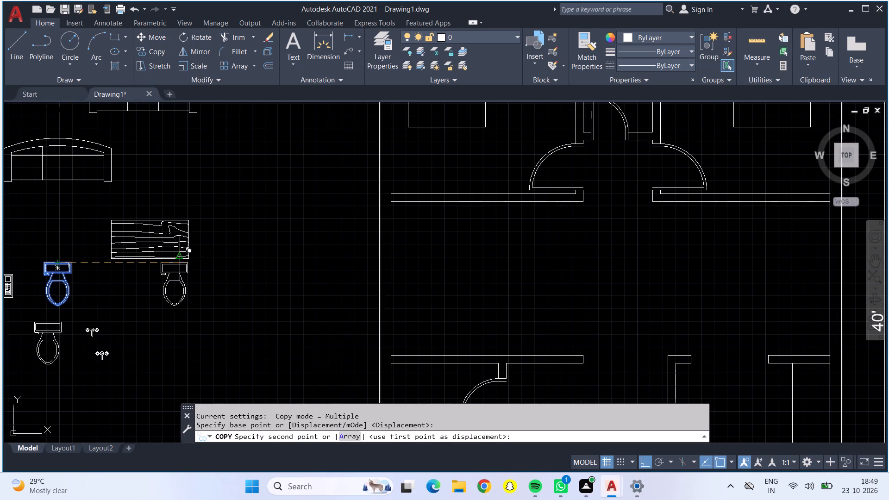
{"action": "scroll", "coordinate": [231, 251], "scroll_direction": "down", "scroll_amount": 2}
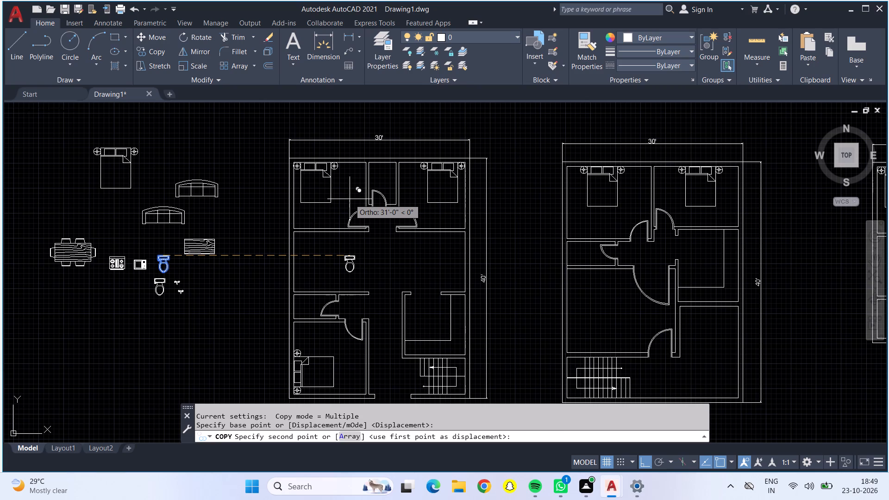
{"action": "key", "text": "F8"}
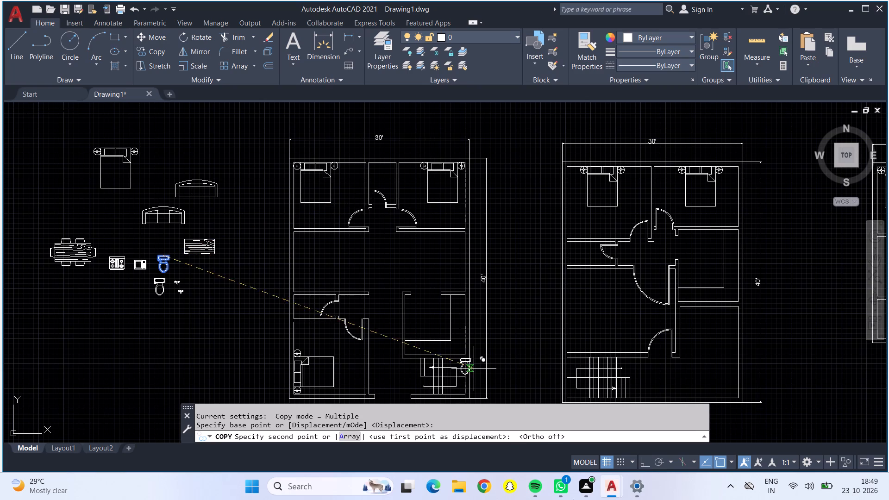
{"action": "scroll", "coordinate": [350, 212], "scroll_direction": "up", "scroll_amount": 2}
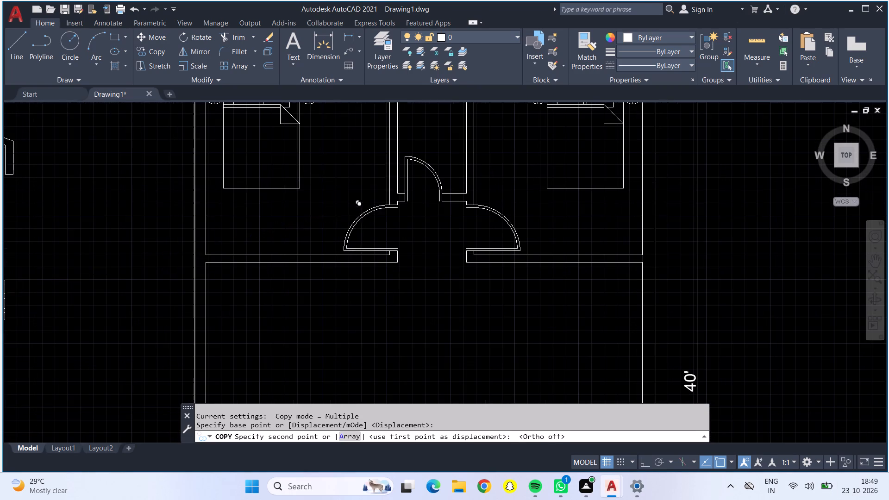
{"action": "middle_click_drag", "start_coordinate": [426, 127], "coordinate": [383, 364]}
{"action": "scroll", "coordinate": [383, 354], "scroll_direction": "up", "scroll_amount": 2}
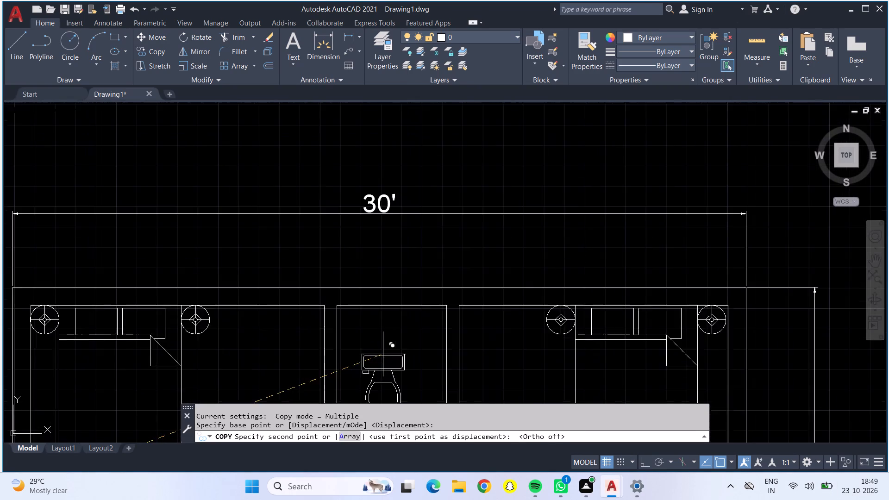
{"action": "scroll", "coordinate": [383, 354], "scroll_direction": "up", "scroll_amount": 1}
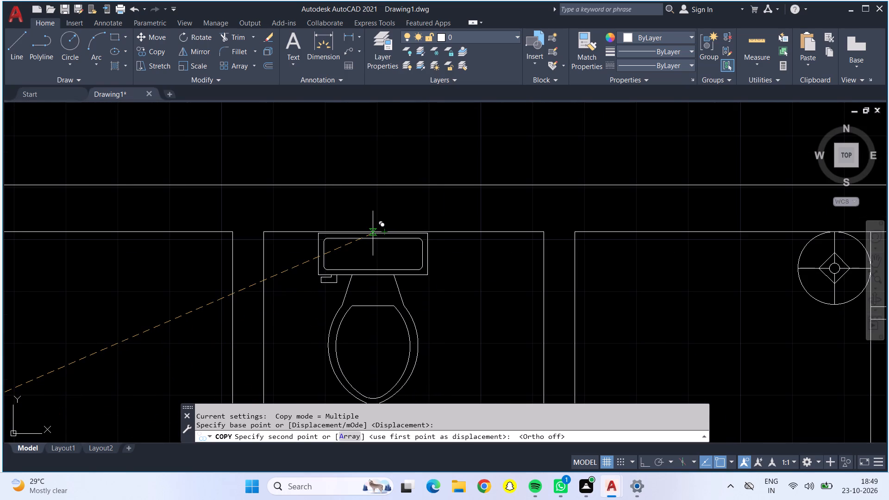
{"action": "left_click", "coordinate": [373, 233]}
{"action": "scroll", "coordinate": [373, 233], "scroll_direction": "down", "scroll_amount": 2}
{"action": "scroll", "coordinate": [601, 263], "scroll_direction": "down", "scroll_amount": 2}
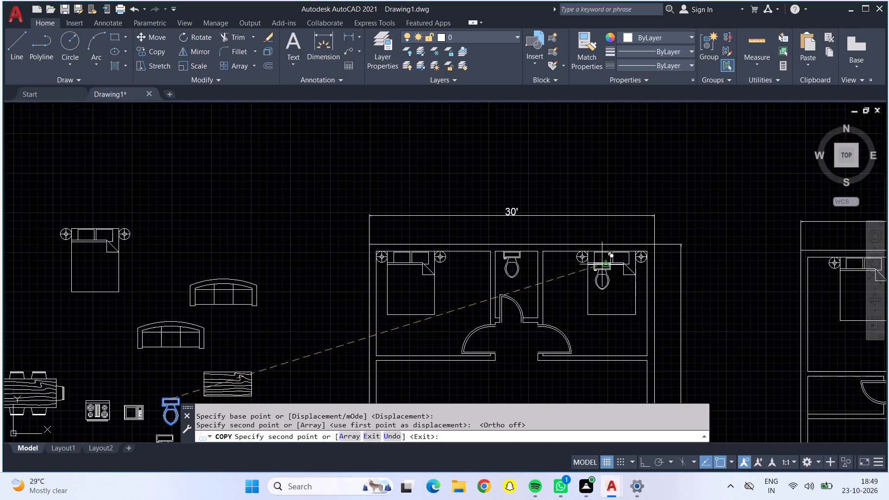
Place a toilet copy against the top wall of the middle plan's left-side bathroom, near its left corner.
{"action": "middle_click_drag", "start_coordinate": [616, 282], "coordinate": [0, 356]}
{"action": "scroll", "coordinate": [304, 355], "scroll_direction": "down", "scroll_amount": 1}
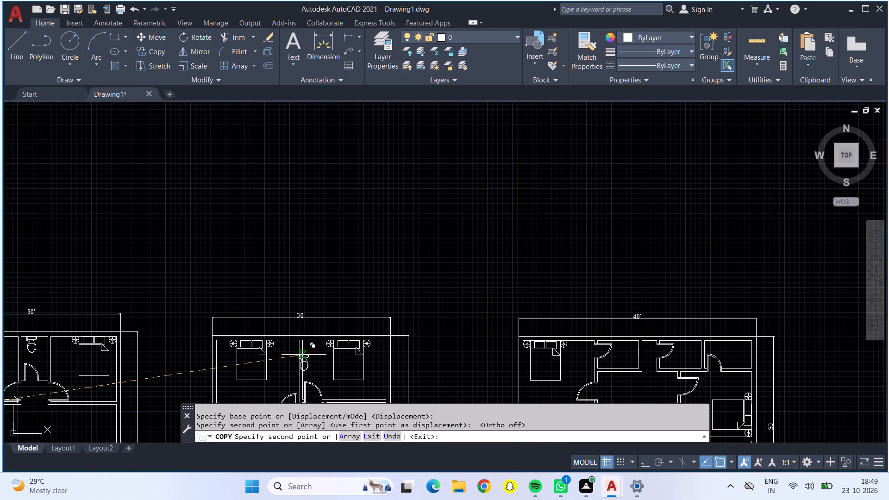
{"action": "middle_click_drag", "start_coordinate": [308, 355], "coordinate": [298, 222]}
{"action": "scroll", "coordinate": [212, 292], "scroll_direction": "up", "scroll_amount": 2}
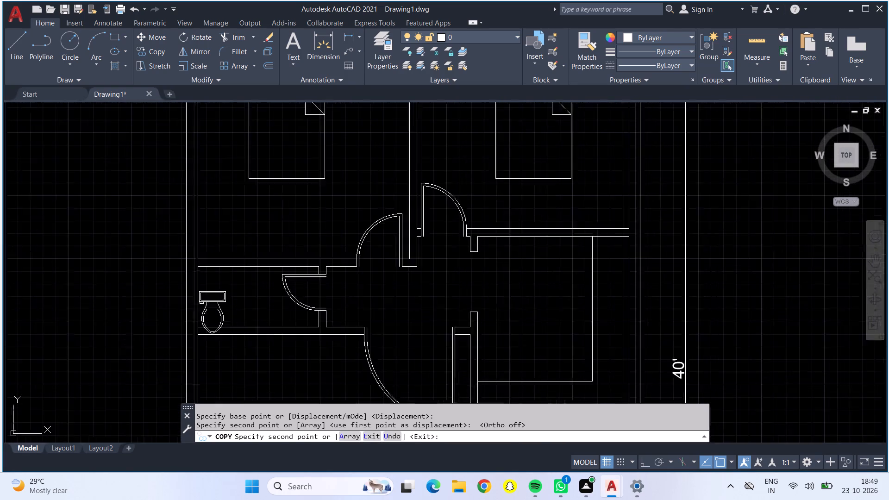
{"action": "scroll", "coordinate": [212, 292], "scroll_direction": "up", "scroll_amount": 1}
{"action": "left_click", "coordinate": [223, 253]}
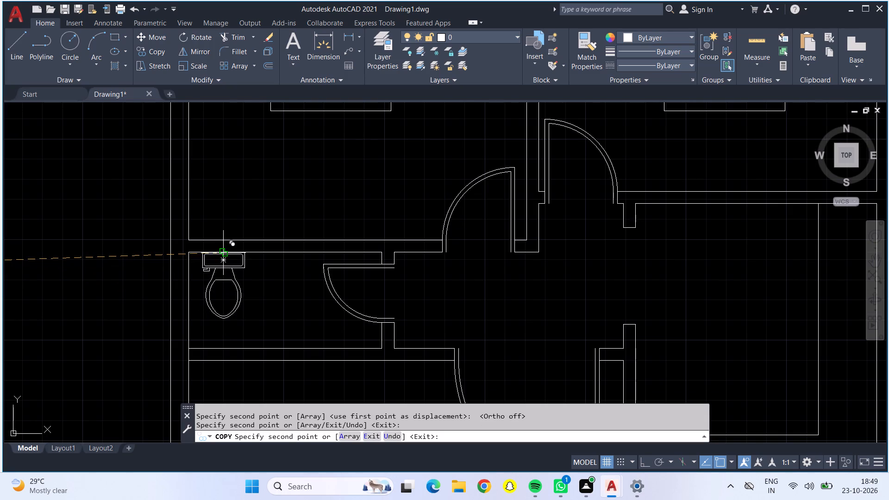
Place toilet copies against the top wall in each of the 40' by 30' plan's three upper bathrooms, toward their right sides.
{"action": "scroll", "coordinate": [225, 254], "scroll_direction": "down", "scroll_amount": 3}
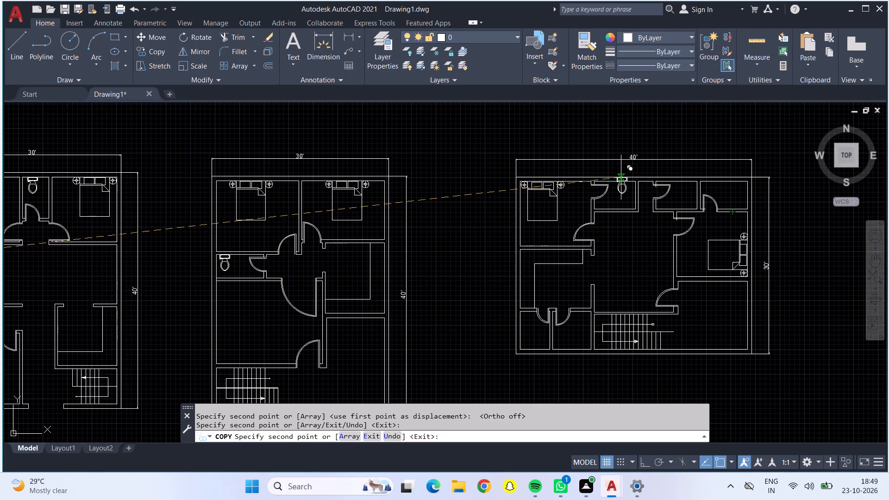
{"action": "scroll", "coordinate": [621, 182], "scroll_direction": "up", "scroll_amount": 4}
{"action": "left_click", "coordinate": [660, 180]}
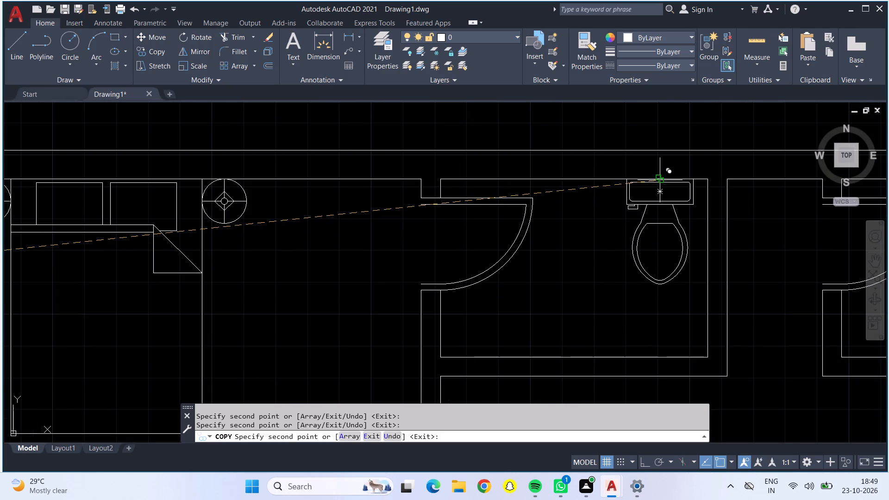
{"action": "scroll", "coordinate": [660, 181], "scroll_direction": "down", "scroll_amount": 3}
{"action": "middle_click_drag", "start_coordinate": [741, 198], "coordinate": [502, 265]}
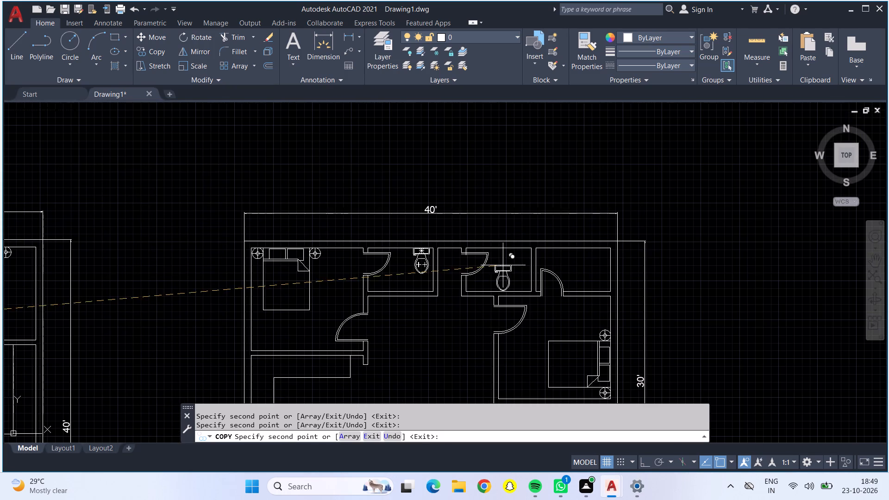
{"action": "scroll", "coordinate": [510, 254], "scroll_direction": "up", "scroll_amount": 3}
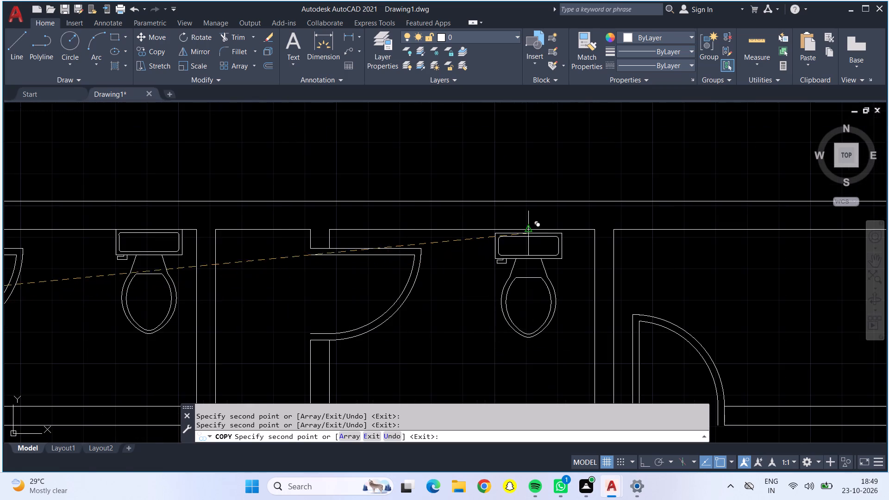
{"action": "left_click", "coordinate": [544, 231]}
{"action": "scroll", "coordinate": [551, 234], "scroll_direction": "down", "scroll_amount": 2}
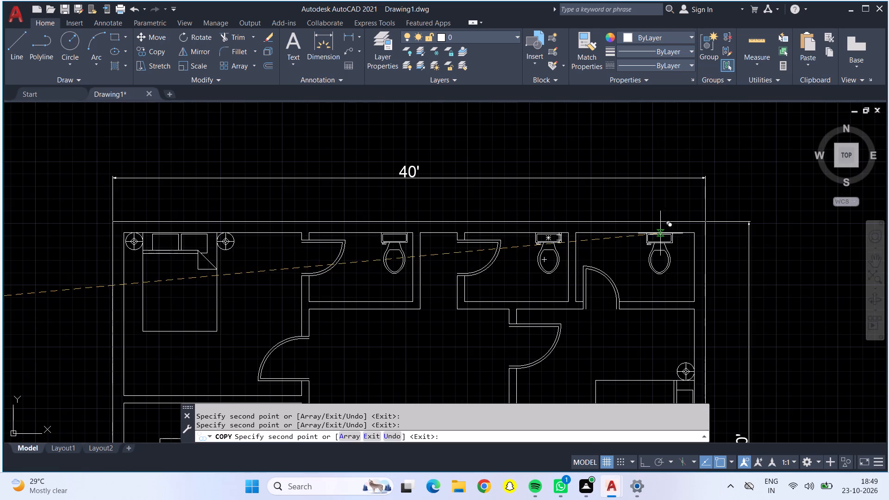
{"action": "scroll", "coordinate": [678, 236], "scroll_direction": "up", "scroll_amount": 3}
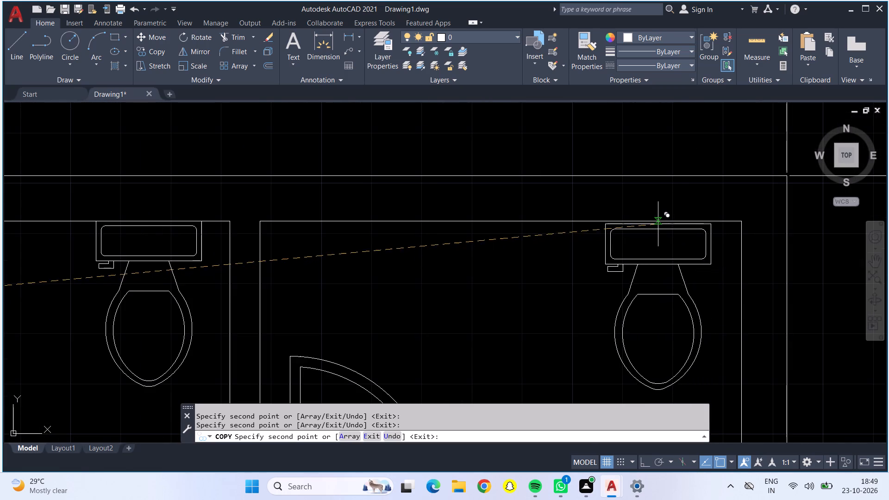
{"action": "left_click", "coordinate": [657, 222]}
Place a last toilet copy against the top wall of the leftmost plan's lower-left bathroom, near its left corner, and end the copying.
{"action": "scroll", "coordinate": [657, 222], "scroll_direction": "down", "scroll_amount": 4}
{"action": "scroll", "coordinate": [551, 298], "scroll_direction": "down", "scroll_amount": 3}
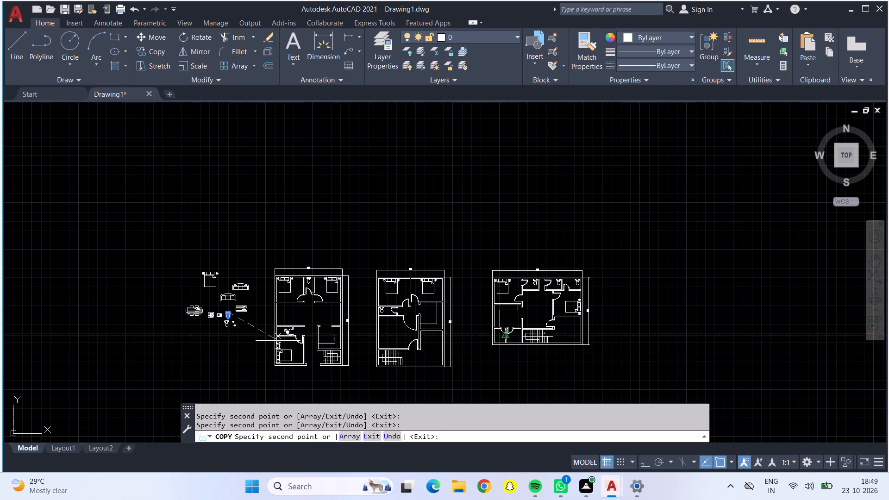
{"action": "scroll", "coordinate": [278, 336], "scroll_direction": "up", "scroll_amount": 5}
{"action": "scroll", "coordinate": [294, 301], "scroll_direction": "up", "scroll_amount": 1}
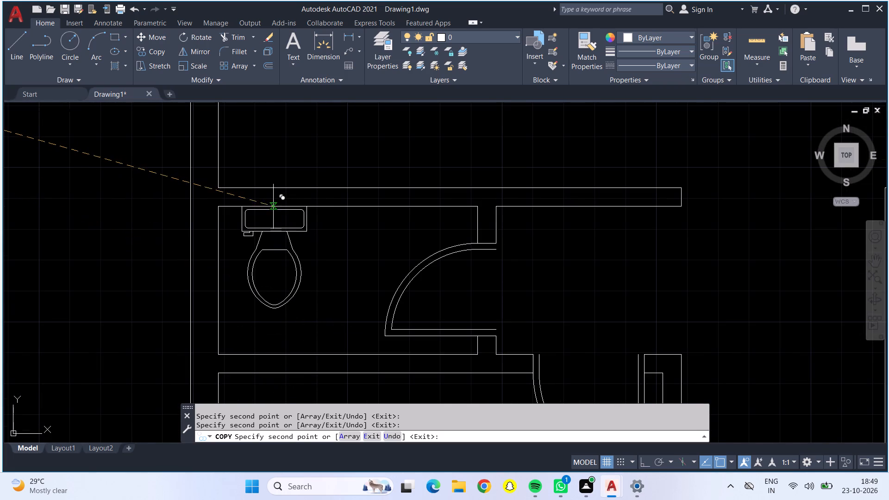
{"action": "left_click", "coordinate": [273, 207]}
{"action": "scroll", "coordinate": [273, 210], "scroll_direction": "down", "scroll_amount": 2}
{"action": "scroll", "coordinate": [335, 297], "scroll_direction": "down", "scroll_amount": 2}
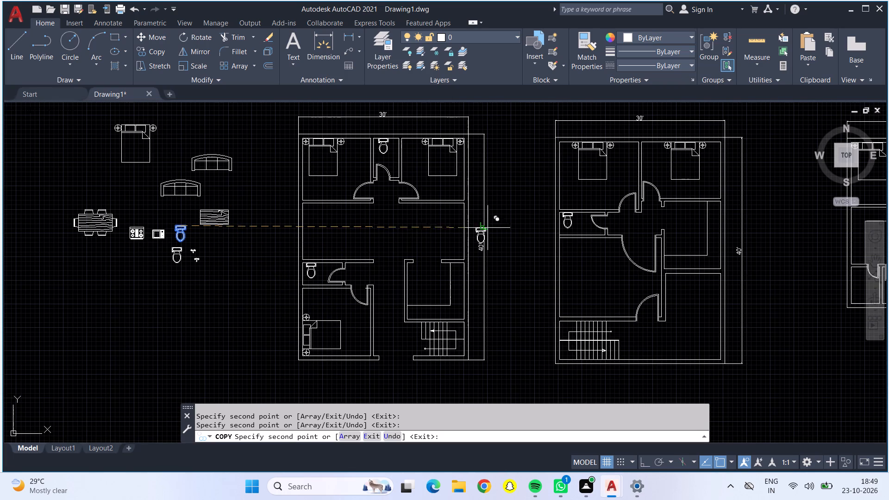
{"action": "middle_click_drag", "start_coordinate": [602, 282], "coordinate": [456, 285]}
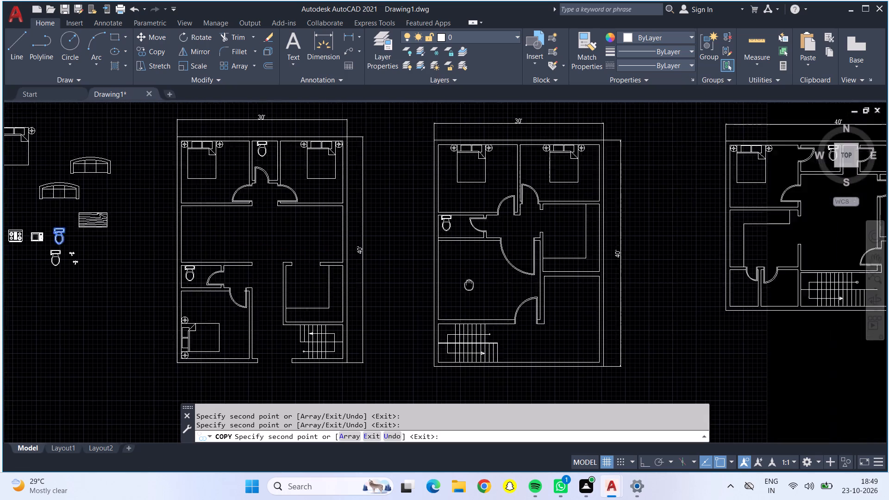
{"action": "middle_click_drag", "start_coordinate": [456, 285], "coordinate": [324, 283]}
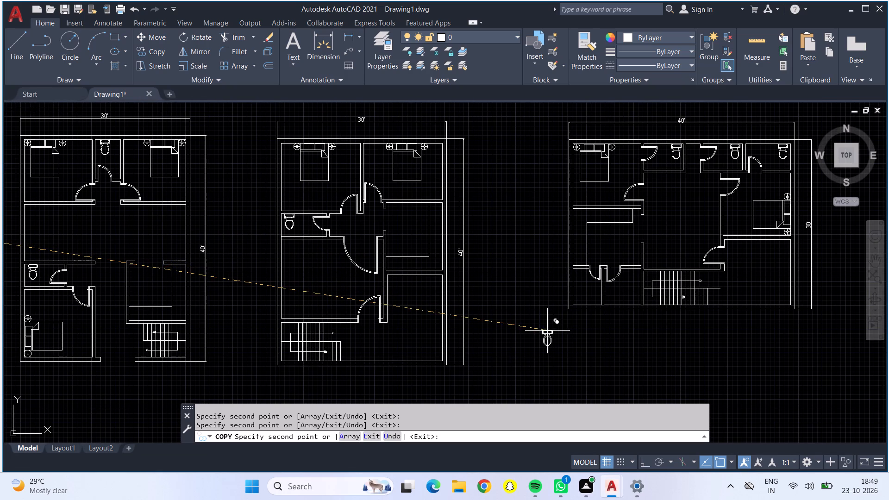
{"action": "scroll", "coordinate": [594, 338], "scroll_direction": "down", "scroll_amount": 1}
{"action": "middle_click_drag", "start_coordinate": [560, 343], "coordinate": [551, 343]}
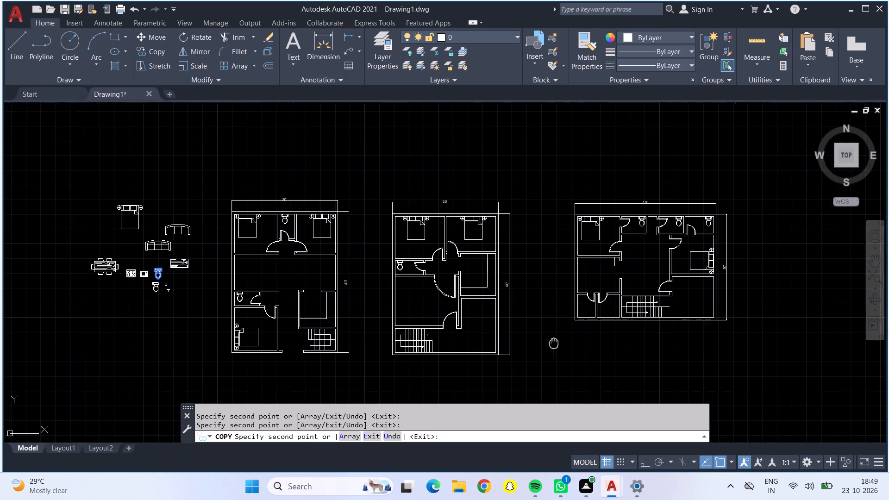
{"action": "middle_click_drag", "start_coordinate": [551, 343], "coordinate": [531, 304]}
{"action": "key", "text": "Escape"}
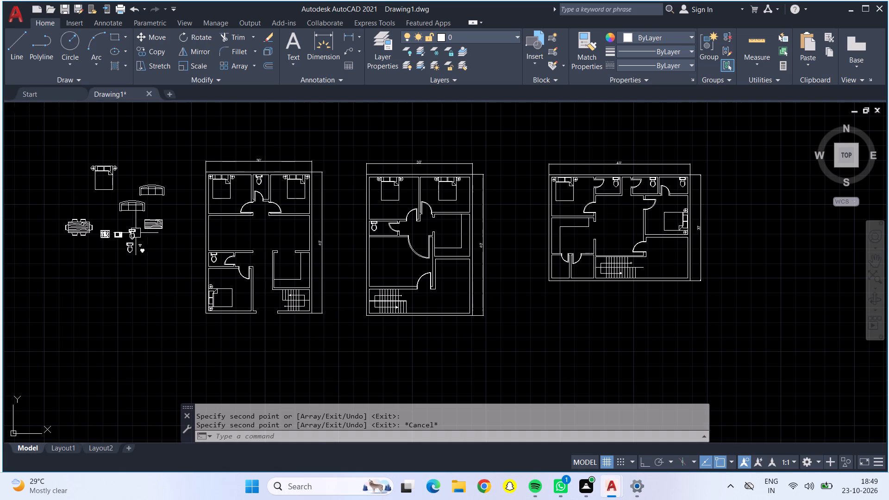
Copy the lower faucet by its centre to just above the bottom wall of the leftmost plan's lower-left bathroom, beside the door swing.
{"action": "scroll", "coordinate": [131, 241], "scroll_direction": "up", "scroll_amount": 4}
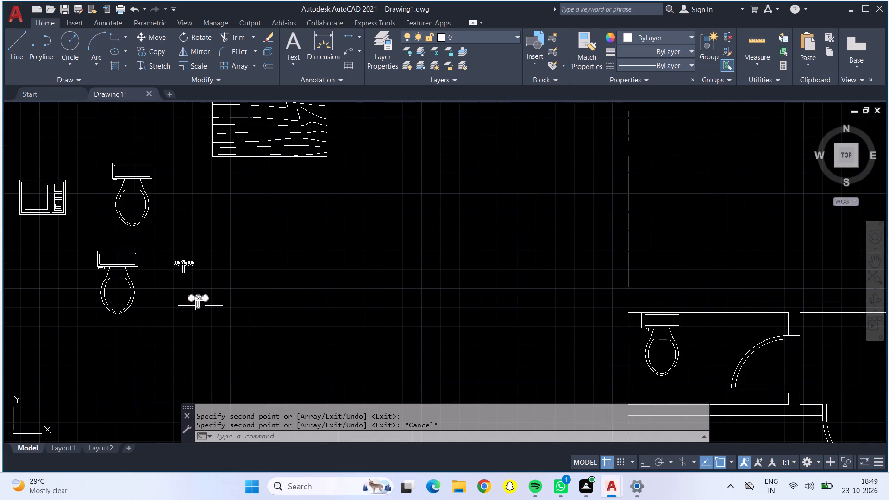
{"action": "left_click", "coordinate": [200, 306]}
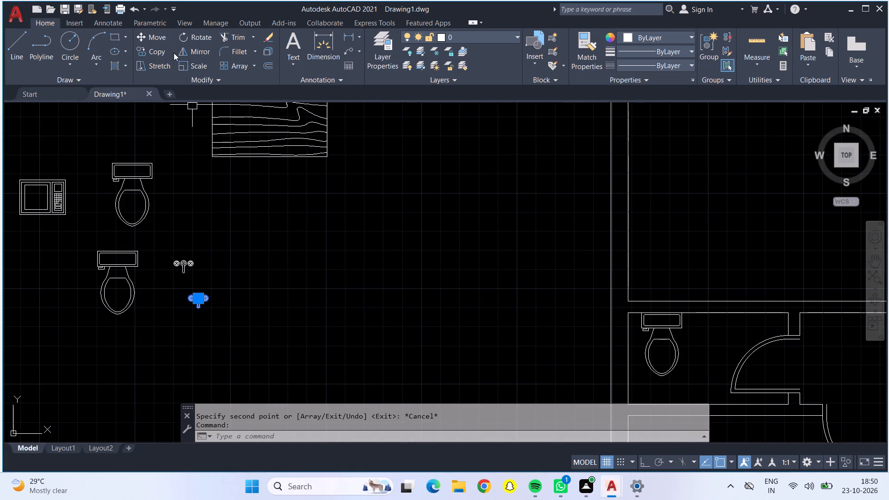
{"action": "left_click", "coordinate": [152, 50]}
{"action": "left_click", "coordinate": [194, 299]}
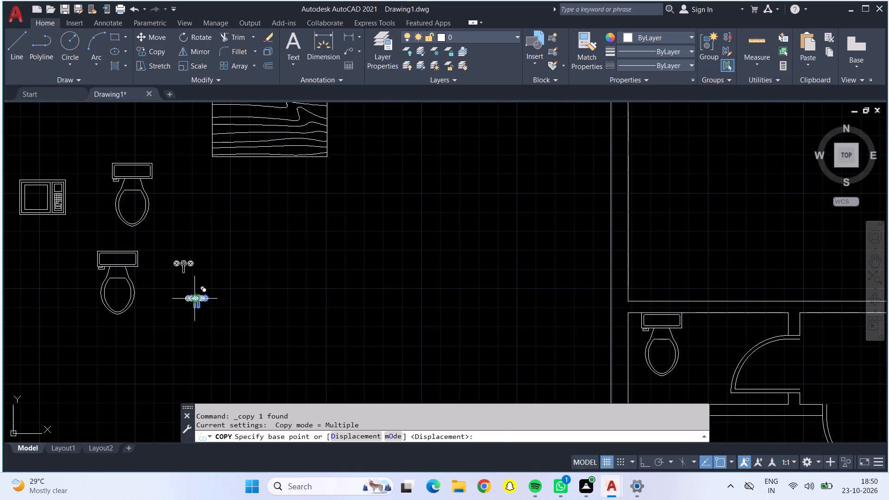
{"action": "scroll", "coordinate": [636, 364], "scroll_direction": "down", "scroll_amount": 1}
{"action": "middle_click_drag", "start_coordinate": [683, 375], "coordinate": [684, 375]}
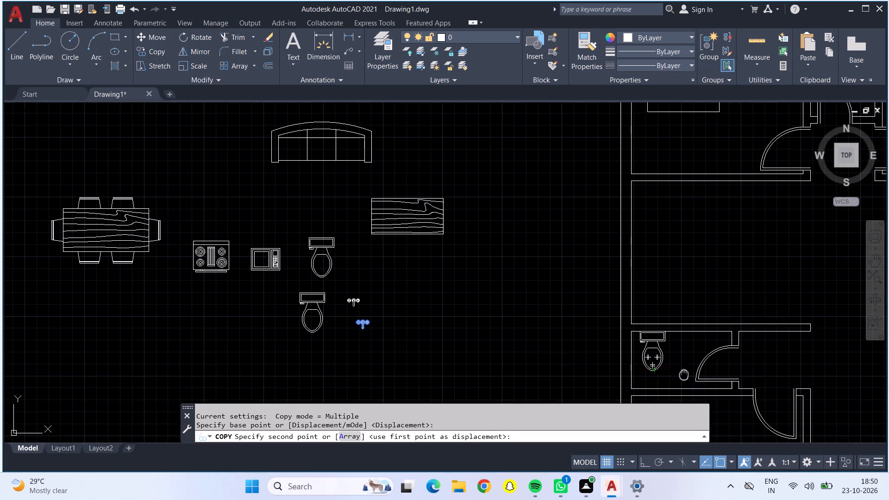
{"action": "middle_click_drag", "start_coordinate": [684, 375], "coordinate": [489, 283]}
{"action": "scroll", "coordinate": [500, 290], "scroll_direction": "up", "scroll_amount": 3}
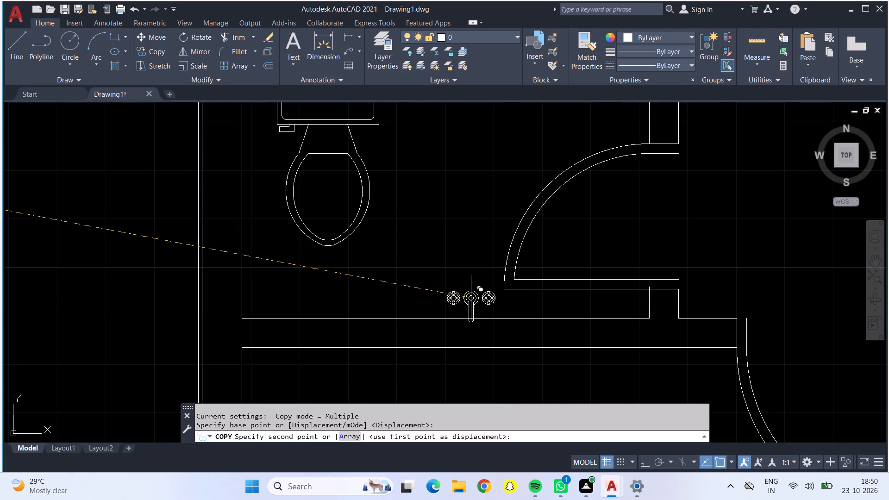
{"action": "left_click", "coordinate": [471, 294]}
{"action": "scroll", "coordinate": [471, 293], "scroll_direction": "down", "scroll_amount": 2}
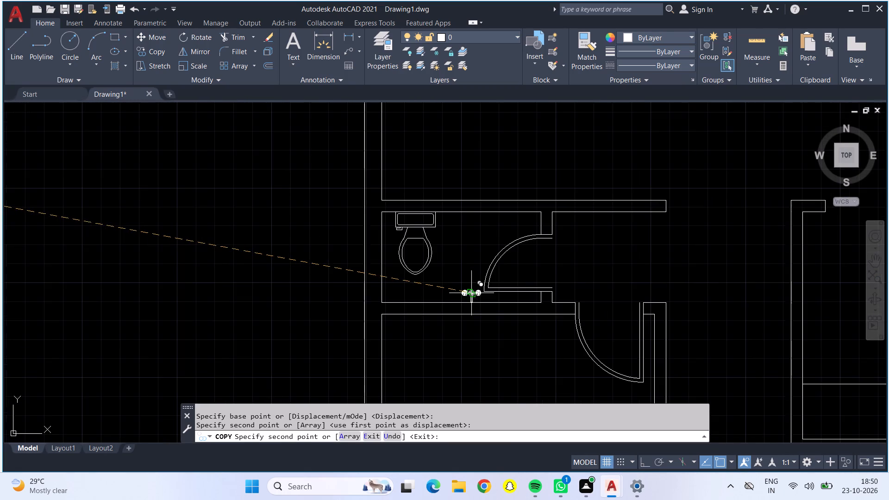
Place a faucet copy at the bottom wall of the middle plan's bathroom, between the toilet and the door.
{"action": "scroll", "coordinate": [601, 262], "scroll_direction": "down", "scroll_amount": 2}
{"action": "middle_click_drag", "start_coordinate": [653, 188], "coordinate": [333, 292]}
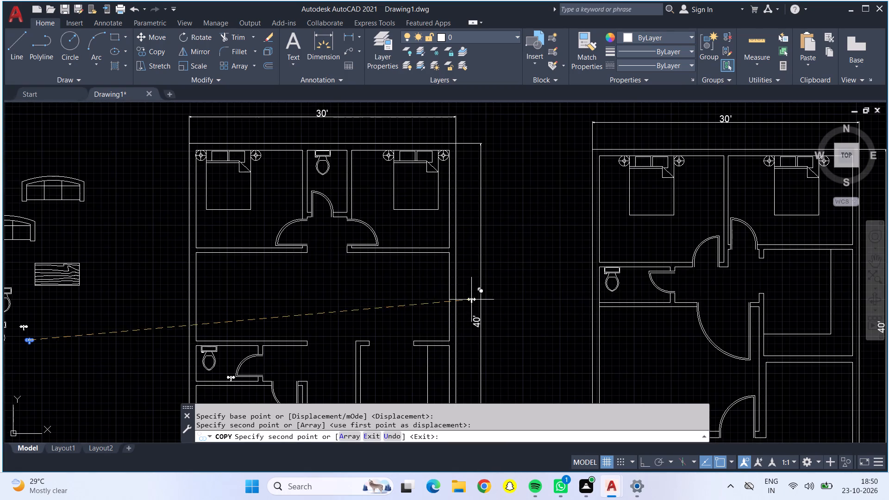
{"action": "scroll", "coordinate": [644, 300], "scroll_direction": "up", "scroll_amount": 3}
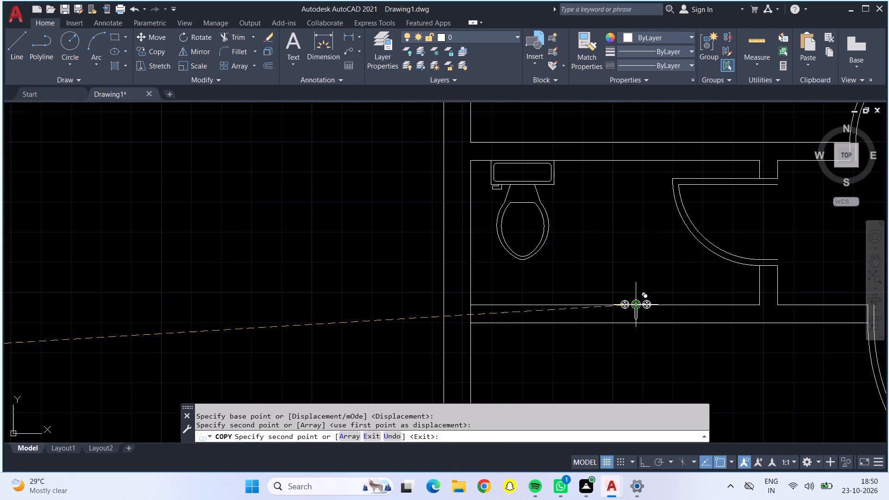
{"action": "scroll", "coordinate": [636, 305], "scroll_direction": "up", "scroll_amount": 1}
{"action": "left_click", "coordinate": [638, 282]}
Place faucet copies just above the bottom wall in each of the 40' by 30' plan's three upper bathrooms.
{"action": "scroll", "coordinate": [638, 282], "scroll_direction": "down", "scroll_amount": 4}
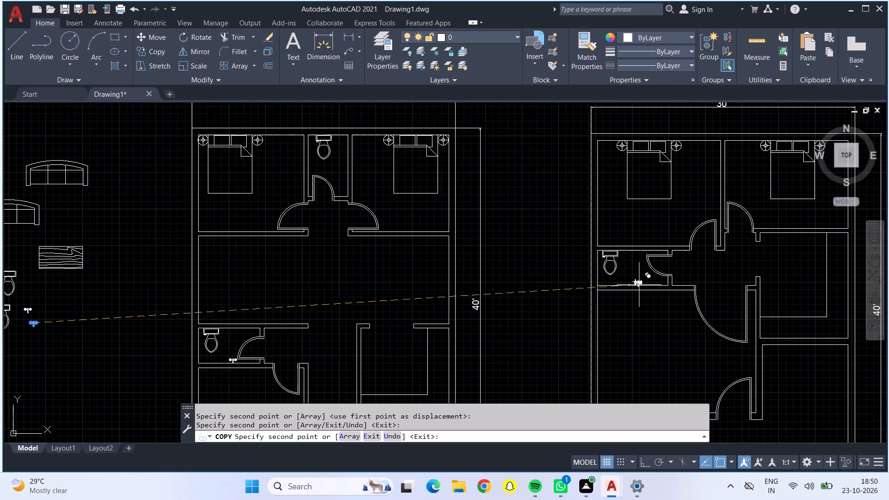
{"action": "scroll", "coordinate": [675, 319], "scroll_direction": "down", "scroll_amount": 2}
{"action": "middle_click_drag", "start_coordinate": [718, 300], "coordinate": [530, 347]}
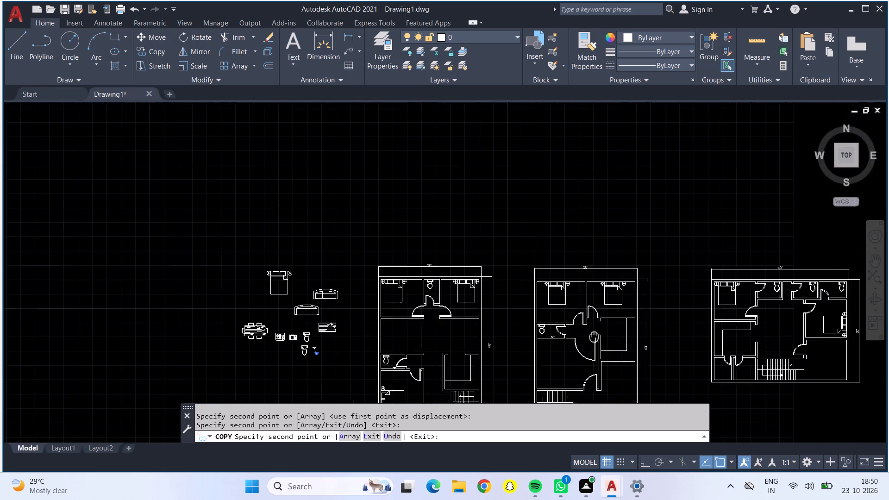
{"action": "middle_click_drag", "start_coordinate": [530, 347], "coordinate": [387, 363]}
{"action": "scroll", "coordinate": [579, 330], "scroll_direction": "up", "scroll_amount": 5}
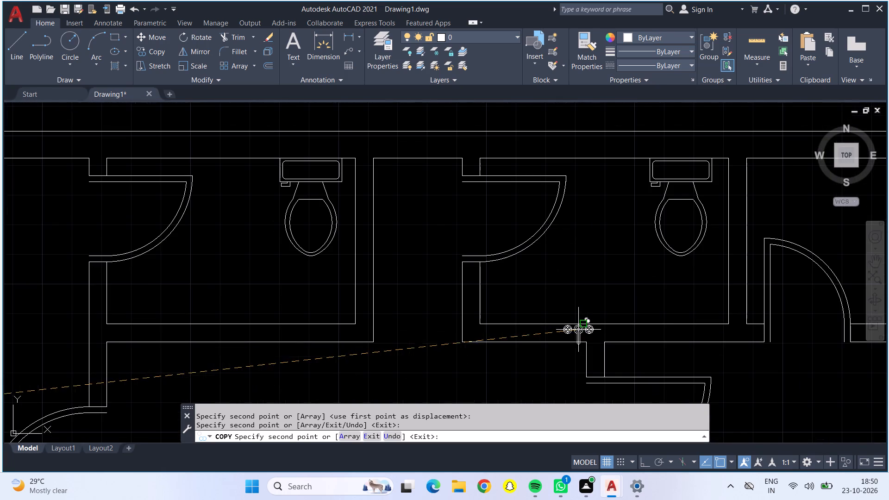
{"action": "left_click", "coordinate": [576, 306]}
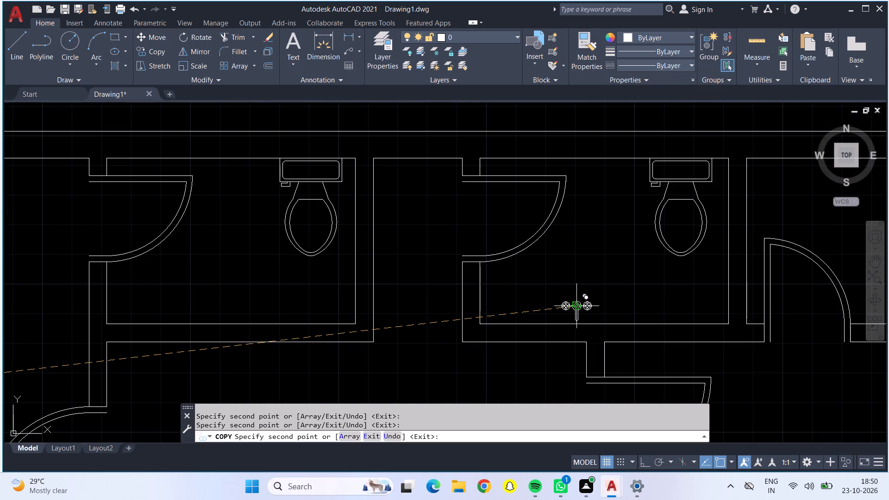
{"action": "left_click", "coordinate": [220, 310]}
{"action": "scroll", "coordinate": [409, 298], "scroll_direction": "down", "scroll_amount": 2}
{"action": "scroll", "coordinate": [632, 299], "scroll_direction": "up", "scroll_amount": 3}
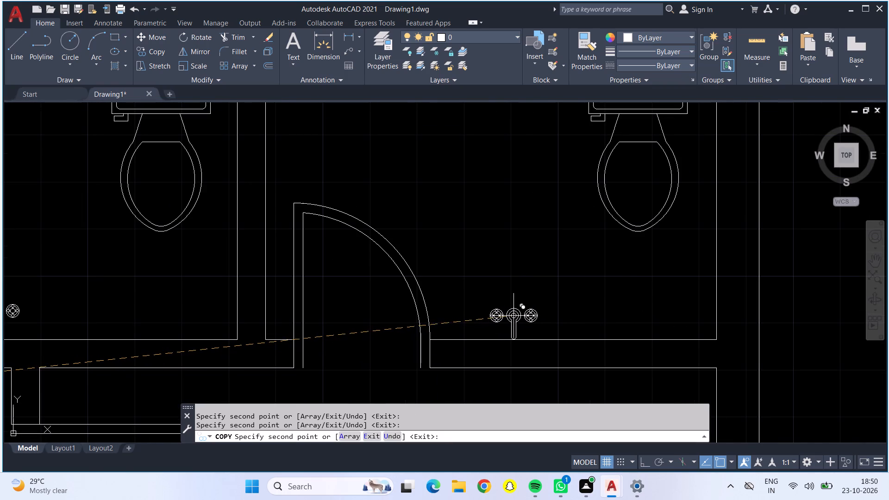
{"action": "left_click", "coordinate": [491, 316]}
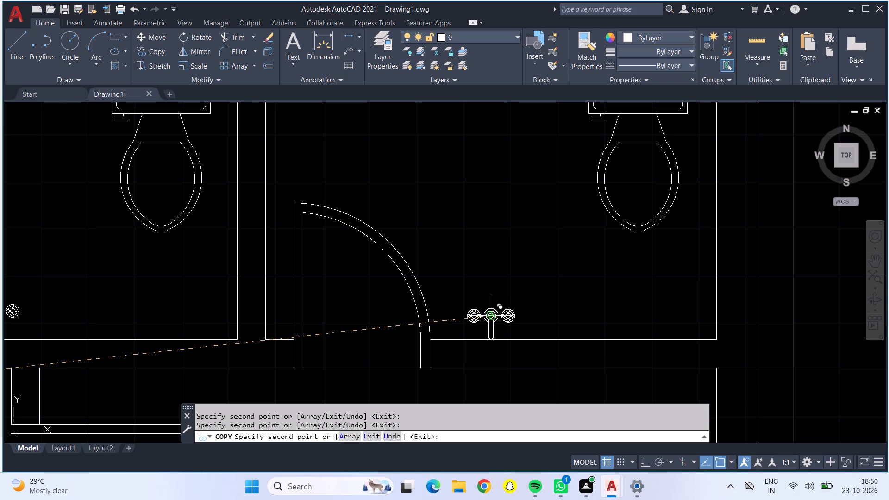
Place a faucet copy beside the right wall of the leftmost plan's upper bathroom, between the toilet and the door.
{"action": "scroll", "coordinate": [490, 313], "scroll_direction": "down", "scroll_amount": 3}
{"action": "scroll", "coordinate": [422, 319], "scroll_direction": "down", "scroll_amount": 3}
{"action": "middle_click_drag", "start_coordinate": [253, 344], "coordinate": [302, 339]}
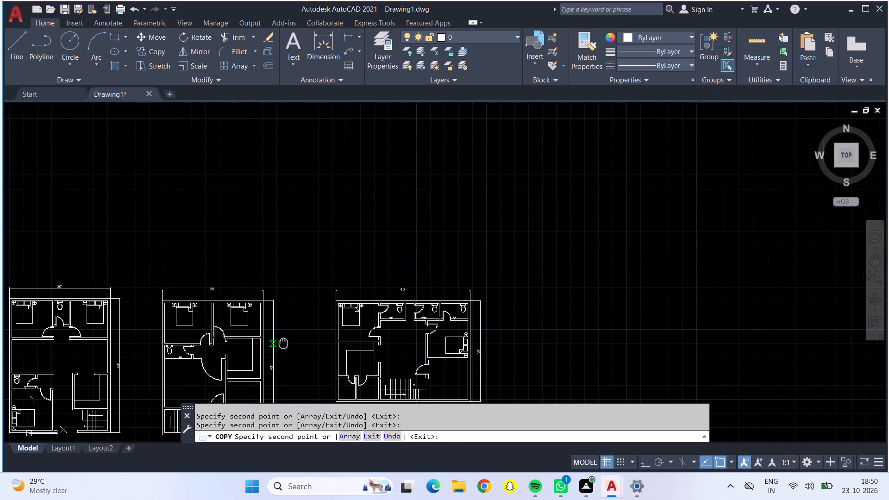
{"action": "middle_click_drag", "start_coordinate": [302, 339], "coordinate": [626, 241]}
{"action": "scroll", "coordinate": [306, 281], "scroll_direction": "up", "scroll_amount": 2}
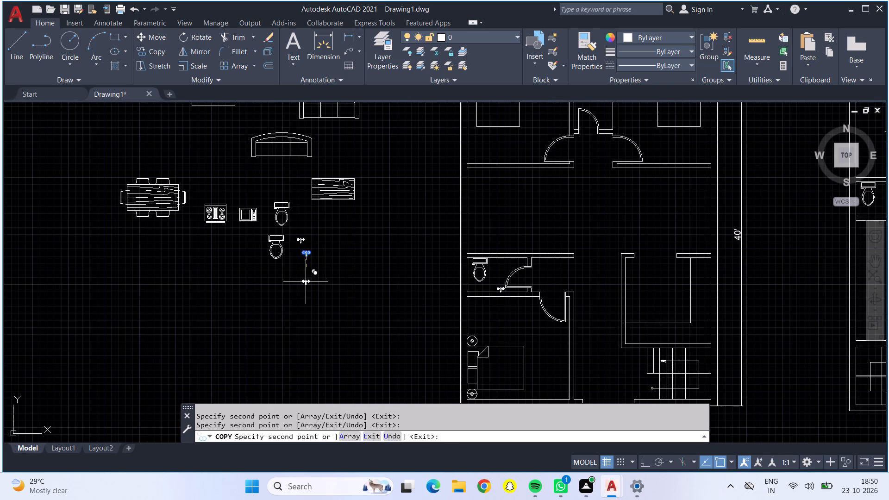
{"action": "middle_click_drag", "start_coordinate": [419, 252], "coordinate": [359, 353]}
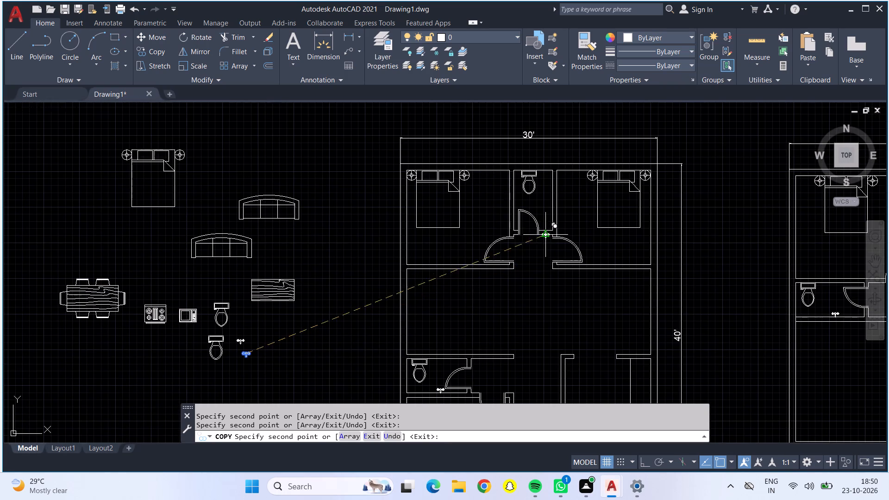
{"action": "scroll", "coordinate": [545, 212], "scroll_direction": "up", "scroll_amount": 3}
{"action": "scroll", "coordinate": [551, 186], "scroll_direction": "down", "scroll_amount": 1}
{"action": "middle_click_drag", "start_coordinate": [552, 183], "coordinate": [510, 254]}
{"action": "scroll", "coordinate": [507, 257], "scroll_direction": "up", "scroll_amount": 2}
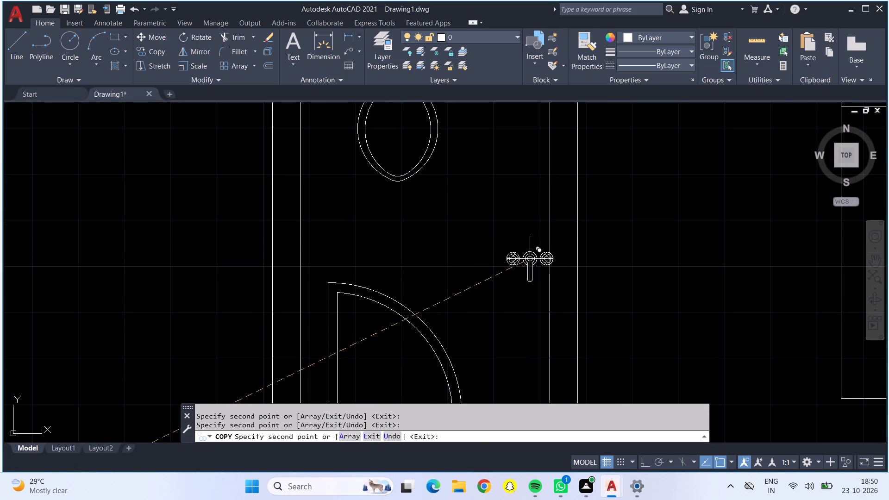
{"action": "left_click", "coordinate": [526, 258]}
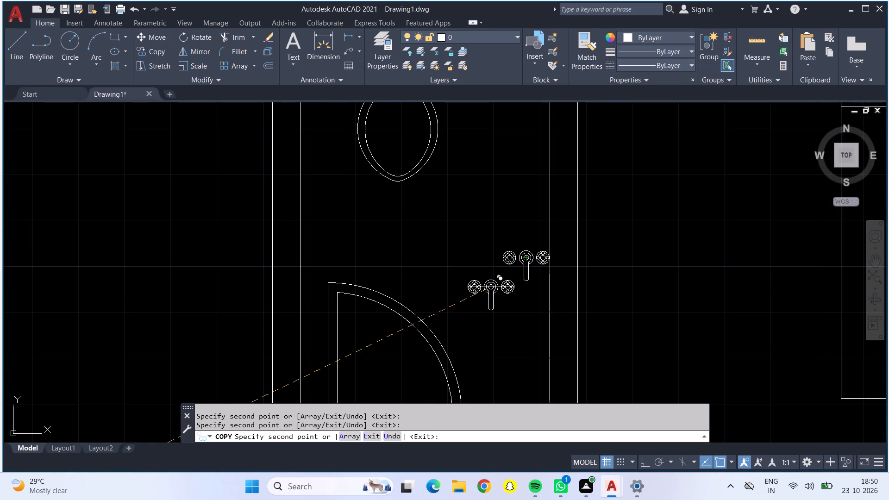
Rotate the new faucet in the leftmost plan's upper bathroom by 90° about its spout end.
{"action": "key", "text": "Escape"}
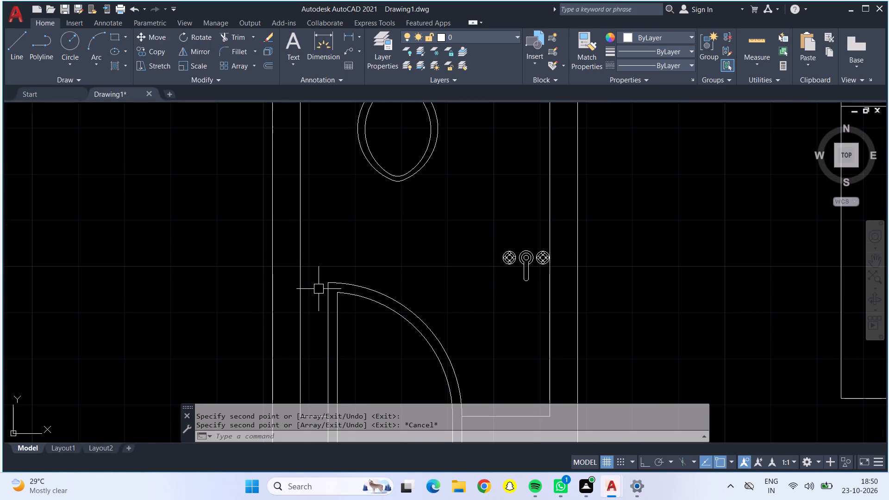
{"action": "left_click", "coordinate": [513, 260]}
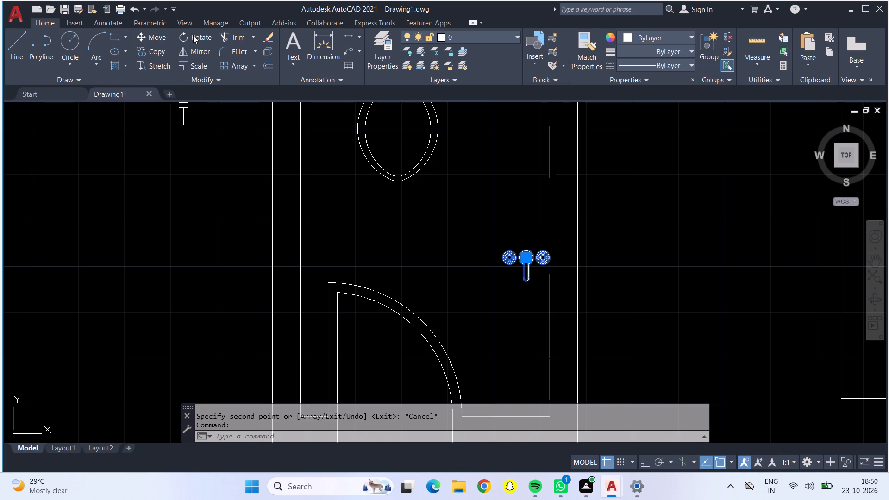
{"action": "left_click", "coordinate": [193, 35]}
{"action": "left_click", "coordinate": [521, 282]}
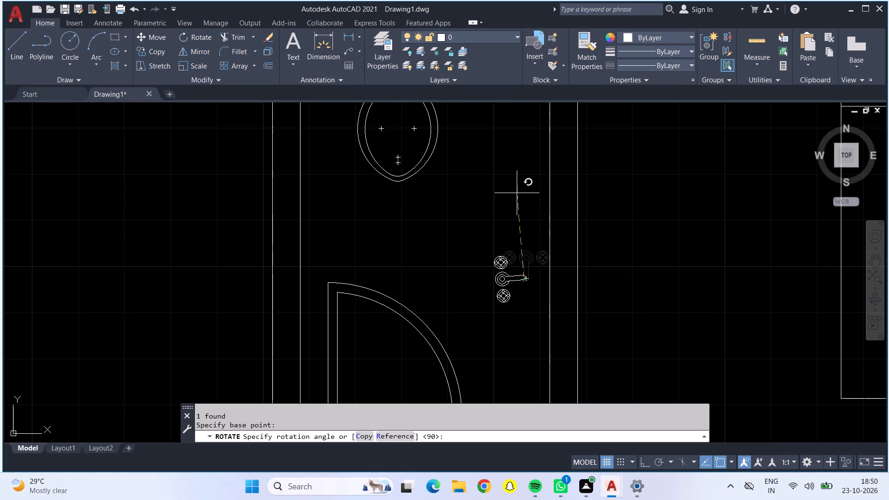
{"action": "key", "text": "F8"}
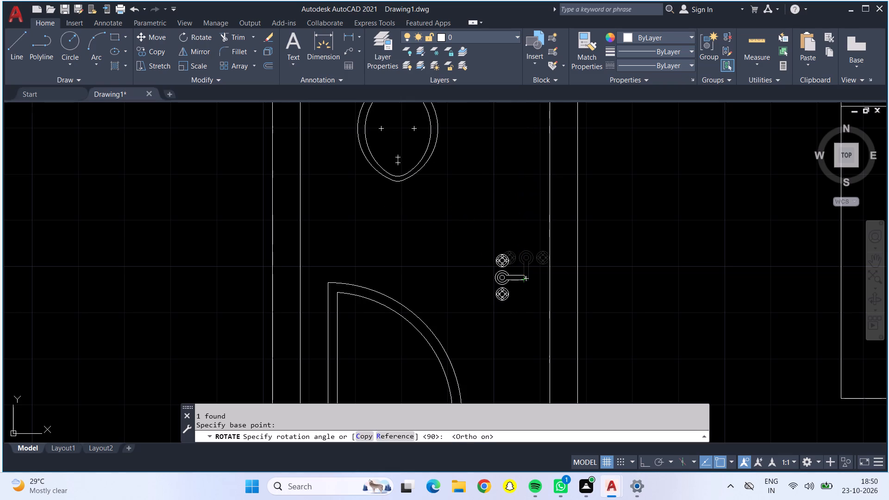
{"action": "left_click", "coordinate": [519, 150]}
Move the rotated faucet so its spout end meets the right wall of the leftmost plan's upper bathroom.
{"action": "left_click", "coordinate": [502, 269]}
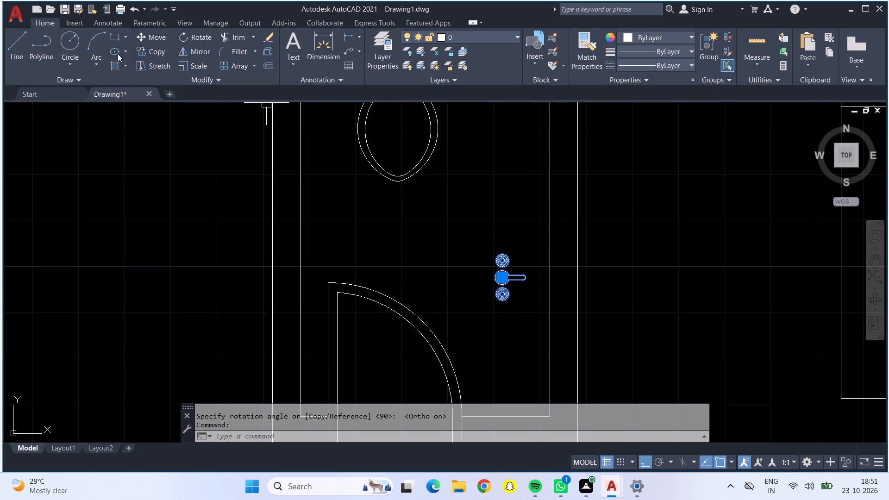
{"action": "left_click", "coordinate": [162, 38]}
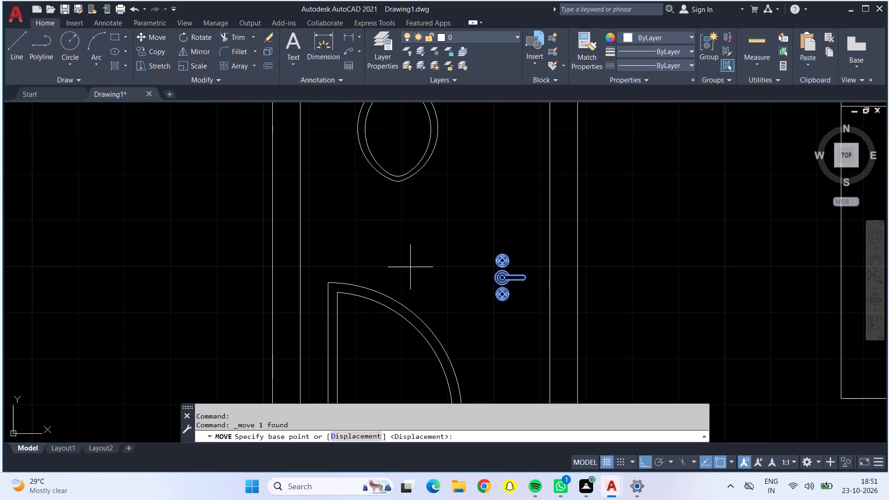
{"action": "left_click", "coordinate": [521, 279]}
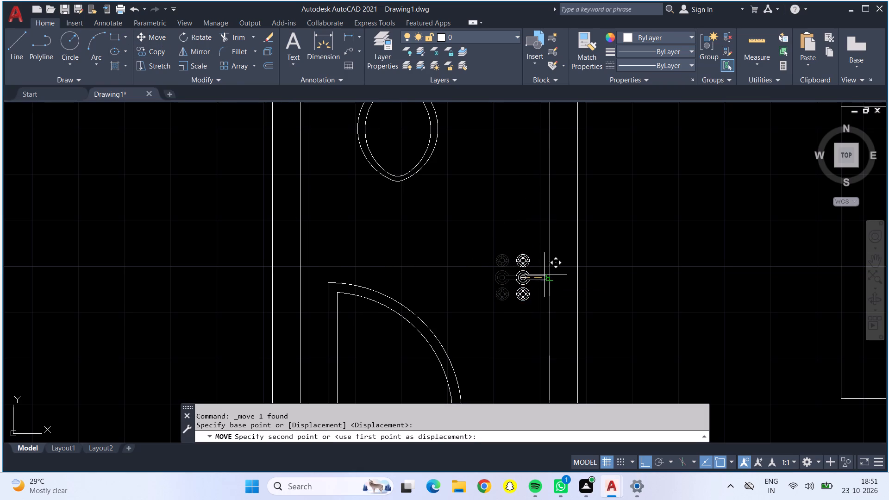
{"action": "left_click", "coordinate": [546, 275]}
Look over the rooms of the two 30' by 40' plans for fixtures still missing.
{"action": "scroll", "coordinate": [541, 274], "scroll_direction": "down", "scroll_amount": 3}
{"action": "scroll", "coordinate": [411, 322], "scroll_direction": "down", "scroll_amount": 1}
{"action": "middle_click_drag", "start_coordinate": [411, 322], "coordinate": [408, 153]}
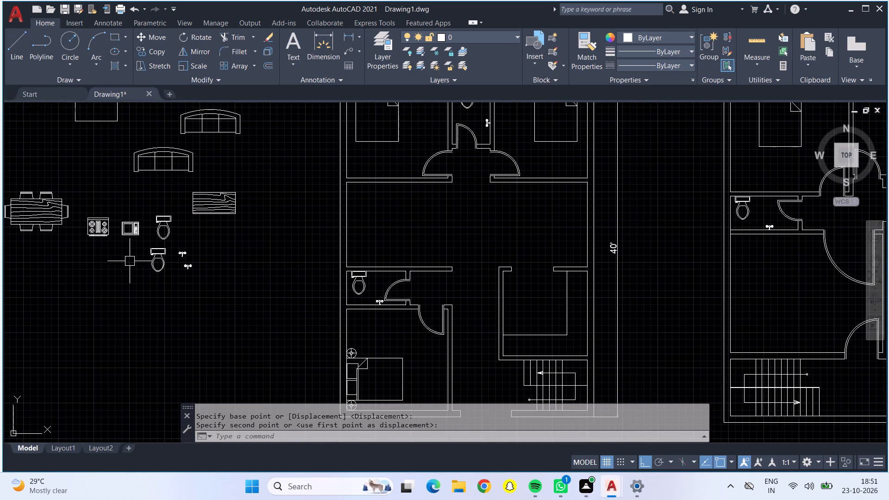
{"action": "middle_click_drag", "start_coordinate": [544, 321], "coordinate": [387, 304]}
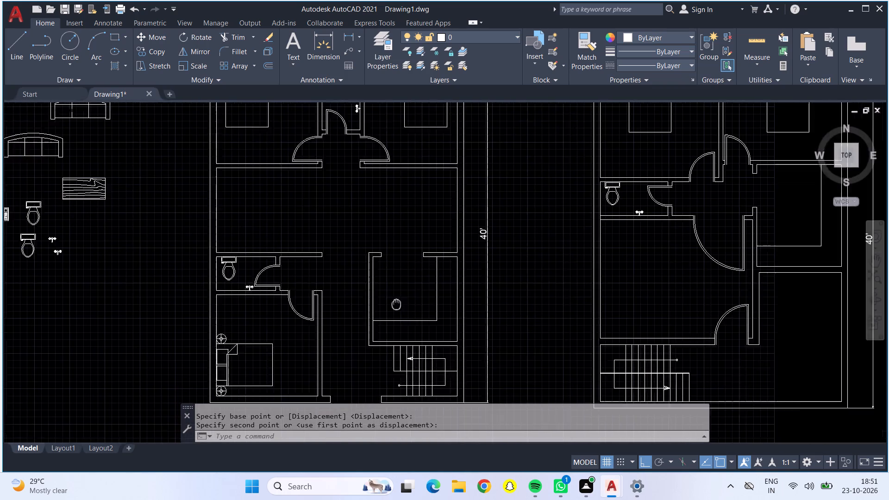
{"action": "middle_click_drag", "start_coordinate": [387, 304], "coordinate": [363, 303]}
{"action": "middle_click_drag", "start_coordinate": [605, 286], "coordinate": [579, 288]}
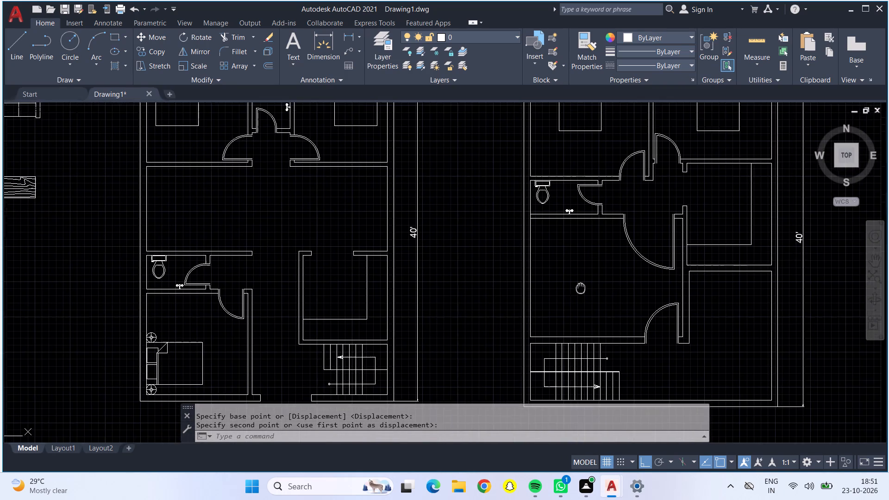
{"action": "middle_click_drag", "start_coordinate": [579, 288], "coordinate": [384, 276]}
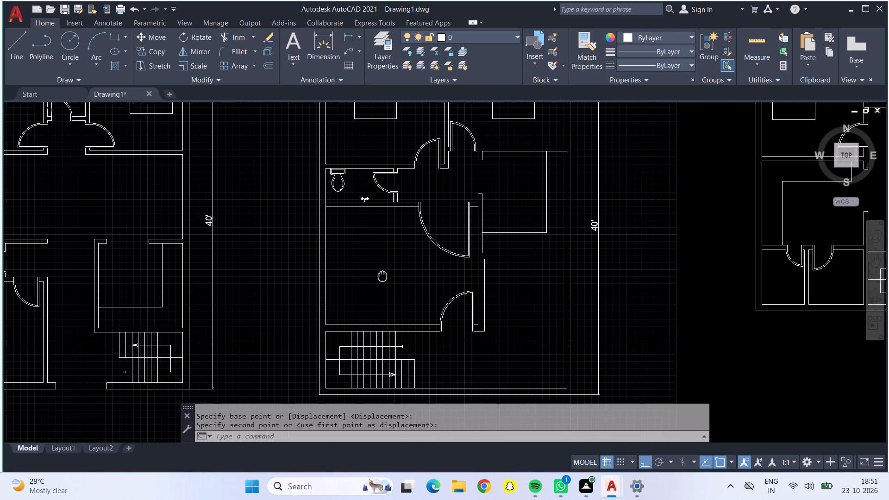
{"action": "middle_click_drag", "start_coordinate": [384, 276], "coordinate": [532, 281]}
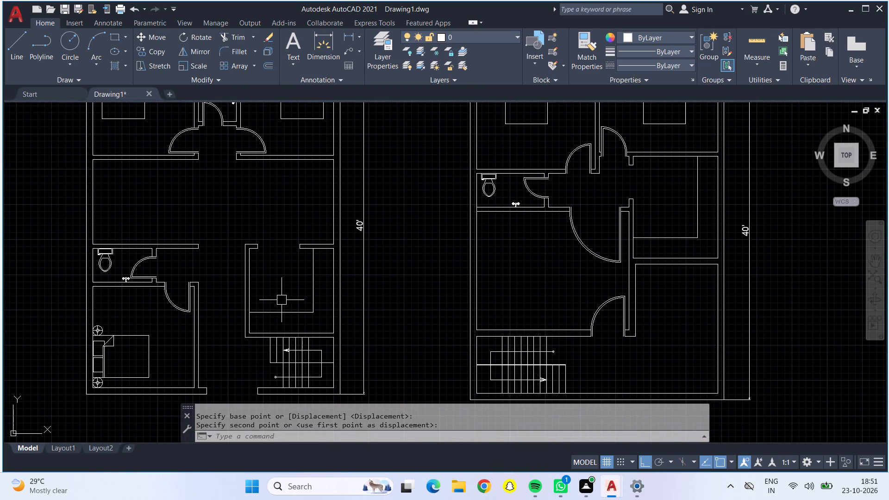
Copy the microwave block beside the stove in the block collection, placing the copy slightly offset over the original.
{"action": "middle_click_drag", "start_coordinate": [292, 298], "coordinate": [488, 304]}
{"action": "middle_click_drag", "start_coordinate": [181, 286], "coordinate": [310, 325]}
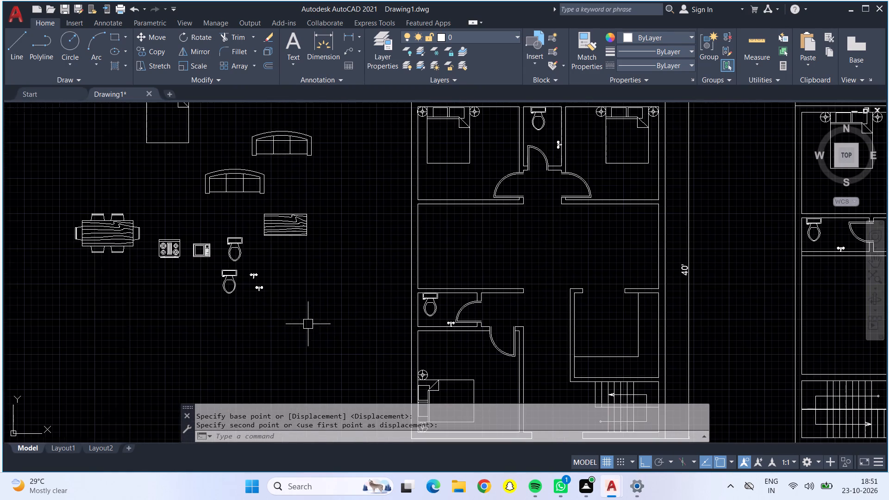
{"action": "left_click", "coordinate": [207, 254]}
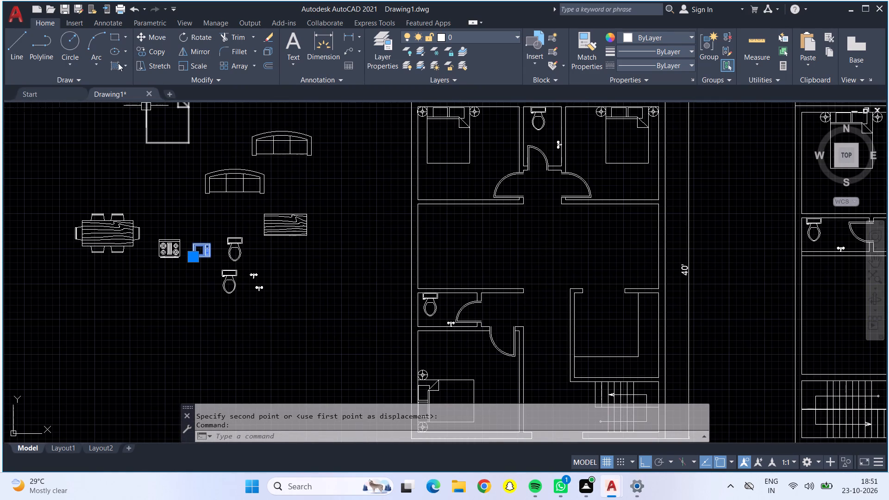
{"action": "left_click", "coordinate": [142, 52]}
{"action": "left_click_drag", "start_coordinate": [206, 256], "coordinate": [214, 261]}
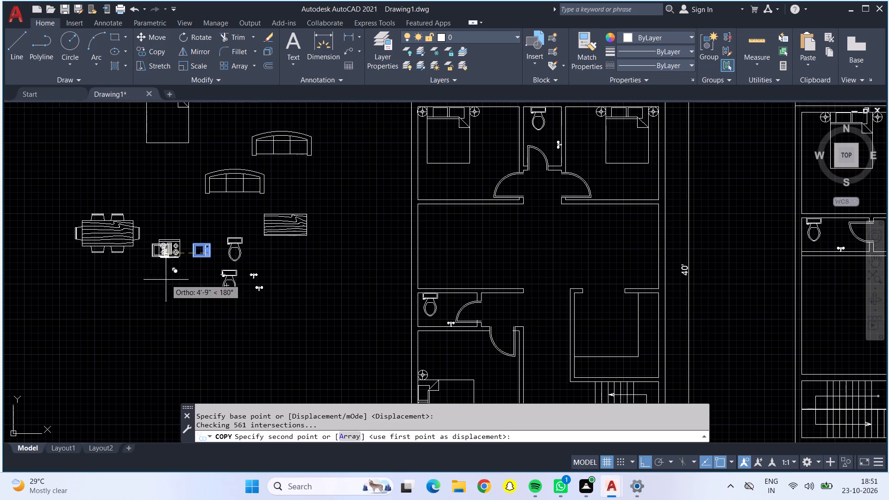
{"action": "left_click", "coordinate": [205, 255]}
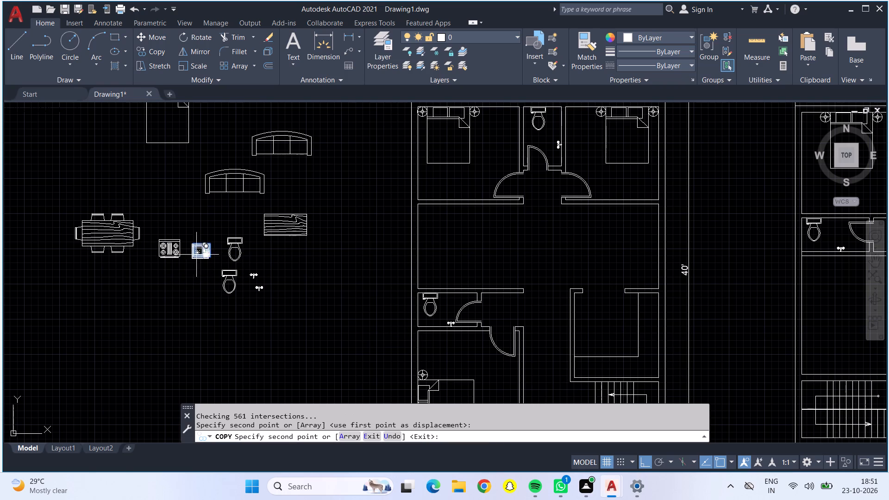
{"action": "key", "text": "Return"}
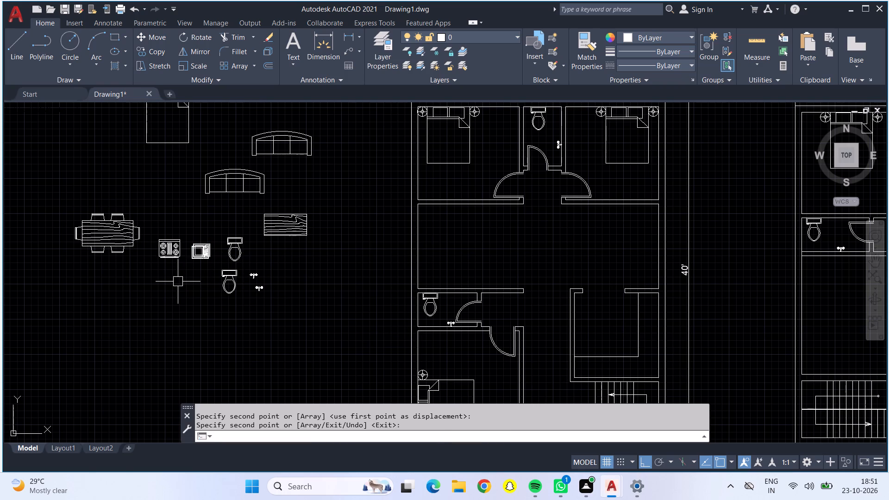
Rotate the stove block in the block collection by 180° about its lower-right corner.
{"action": "scroll", "coordinate": [162, 255], "scroll_direction": "up", "scroll_amount": 3}
{"action": "left_click", "coordinate": [177, 240]}
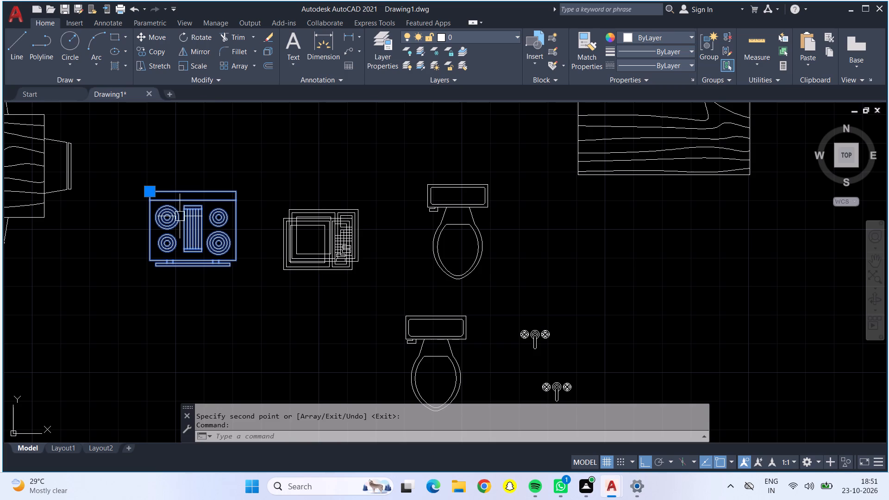
{"action": "left_click", "coordinate": [187, 32]}
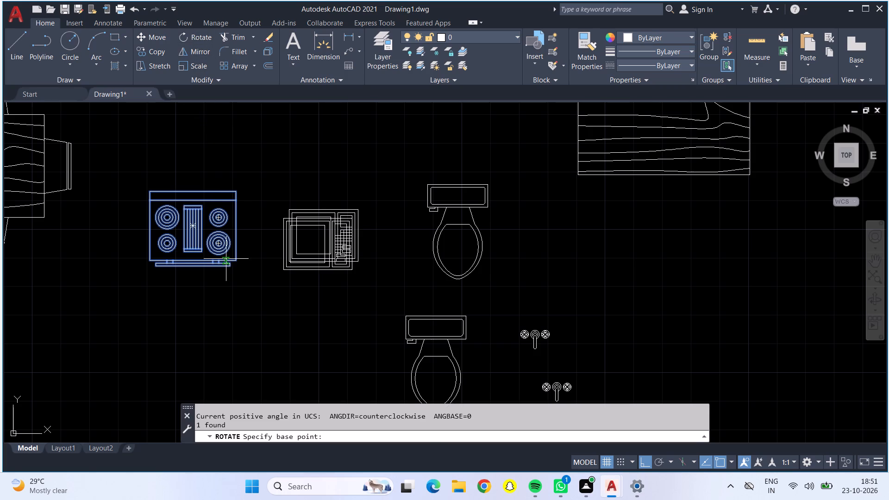
{"action": "left_click", "coordinate": [235, 260]}
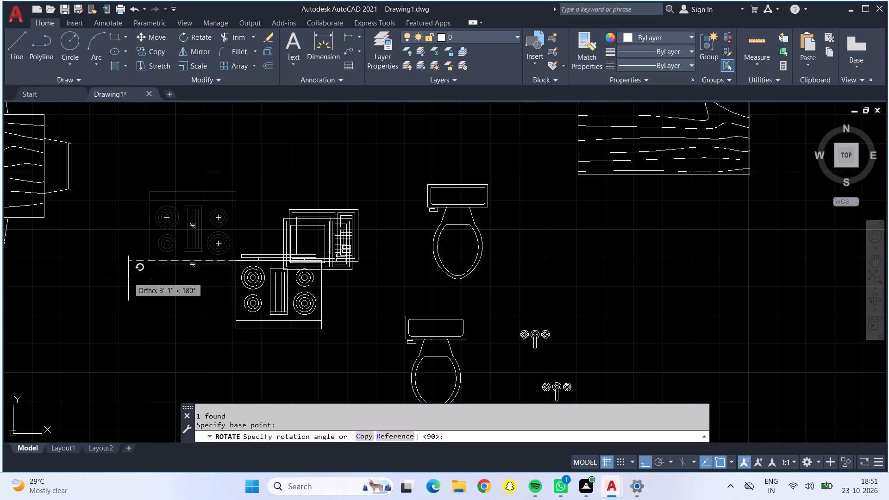
{"action": "left_click", "coordinate": [129, 281]}
Move the rotated stove onto the bottom counter of the leftmost plan's kitchen, above the staircase.
{"action": "left_click", "coordinate": [243, 303]}
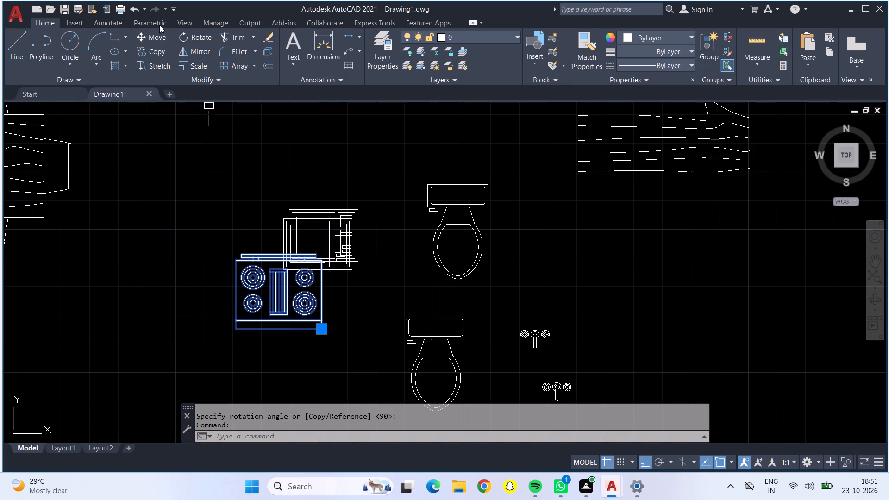
{"action": "left_click", "coordinate": [159, 32]}
{"action": "left_click", "coordinate": [302, 326]}
{"action": "scroll", "coordinate": [588, 325], "scroll_direction": "down", "scroll_amount": 4}
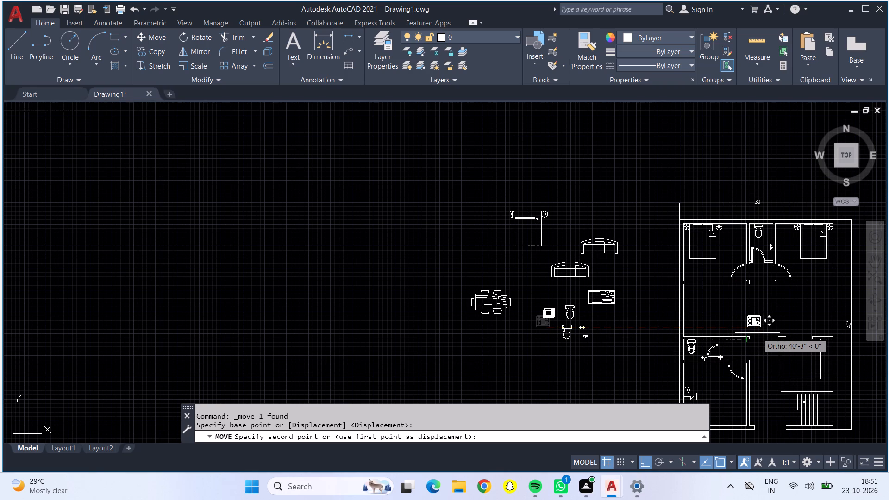
{"action": "key", "text": "F8"}
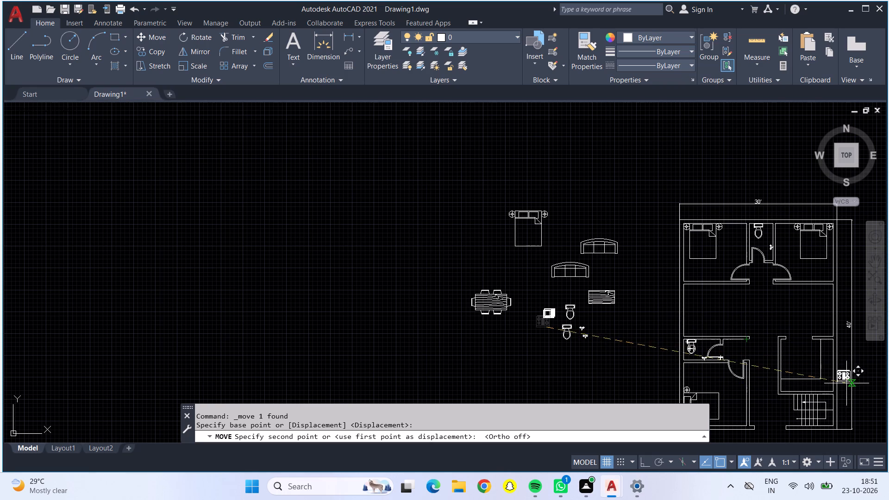
{"action": "scroll", "coordinate": [799, 390], "scroll_direction": "up", "scroll_amount": 3}
{"action": "middle_click_drag", "start_coordinate": [836, 384], "coordinate": [644, 410]}
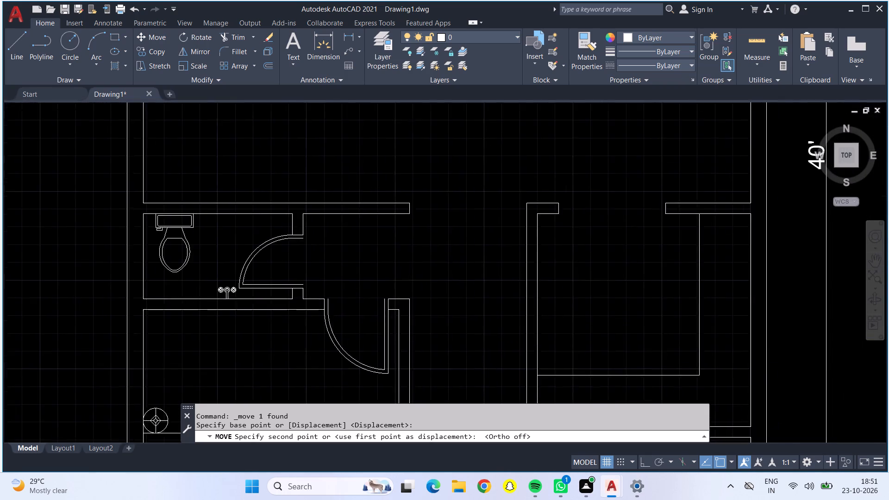
{"action": "middle_click_drag", "start_coordinate": [644, 410], "coordinate": [486, 293]}
{"action": "scroll", "coordinate": [477, 291], "scroll_direction": "up", "scroll_amount": 2}
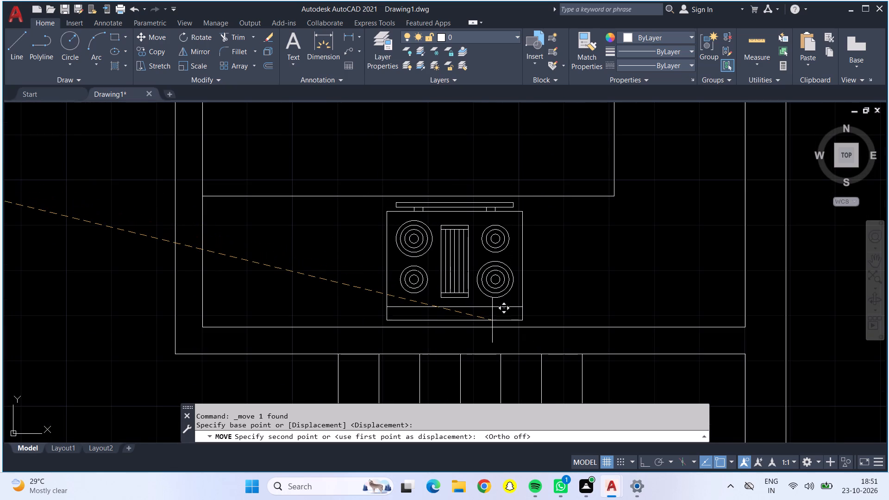
{"action": "left_click", "coordinate": [492, 320]}
Copy the stove from the leftmost plan's kitchen onto the bottom counter of the middle plan's kitchen.
{"action": "scroll", "coordinate": [489, 314], "scroll_direction": "down", "scroll_amount": 1}
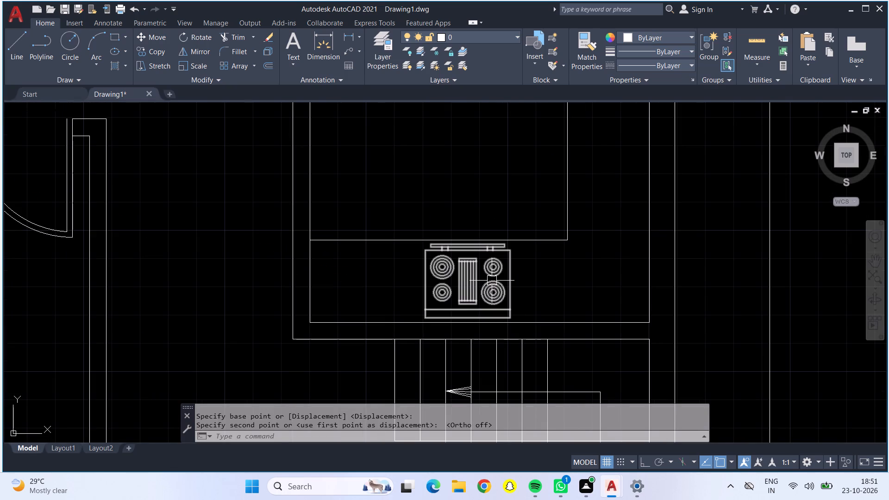
{"action": "left_click", "coordinate": [492, 279]}
{"action": "left_click", "coordinate": [142, 49]}
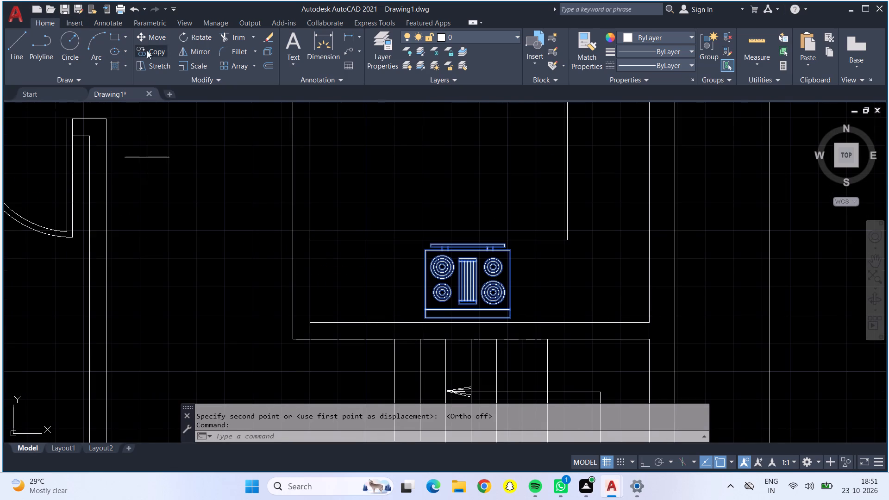
{"action": "left_click", "coordinate": [440, 282]}
{"action": "scroll", "coordinate": [463, 283], "scroll_direction": "down", "scroll_amount": 3}
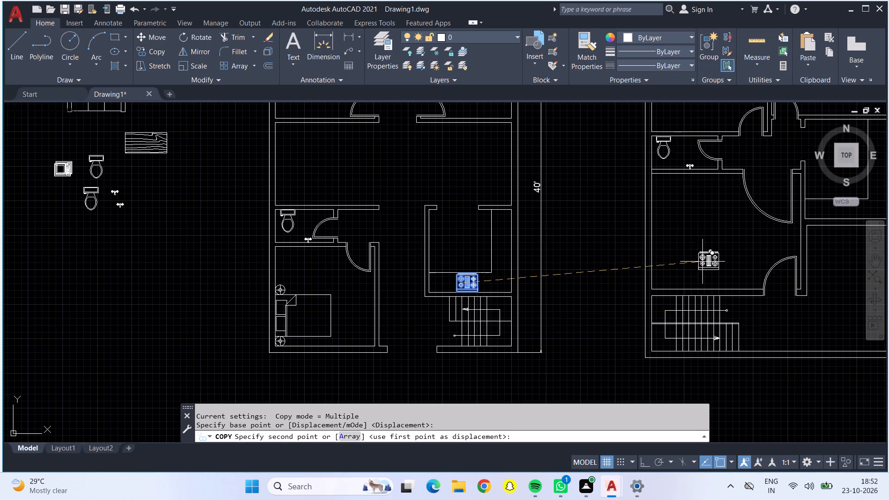
{"action": "middle_click_drag", "start_coordinate": [707, 257], "coordinate": [344, 365]}
{"action": "scroll", "coordinate": [479, 319], "scroll_direction": "up", "scroll_amount": 4}
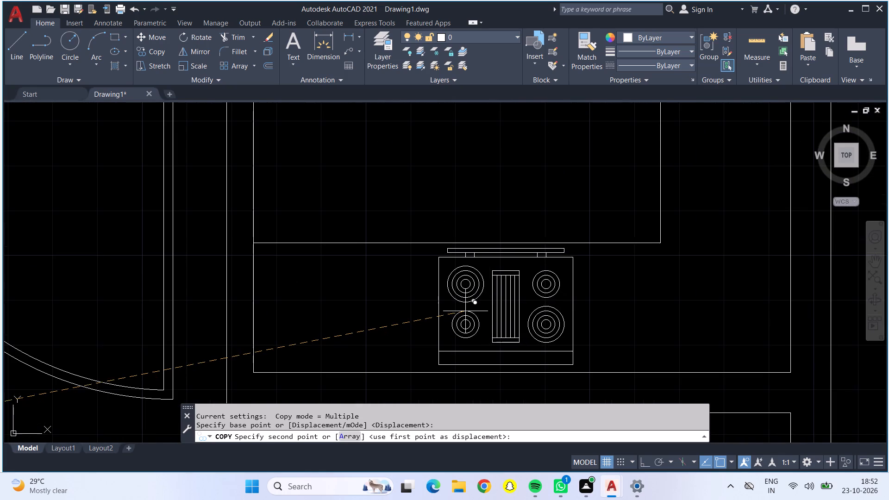
{"action": "left_click", "coordinate": [465, 311]}
Place a stove copy in the 40' by 30' plan's kitchen, just inside the corner of the L-shaped counter.
{"action": "scroll", "coordinate": [465, 311], "scroll_direction": "down", "scroll_amount": 3}
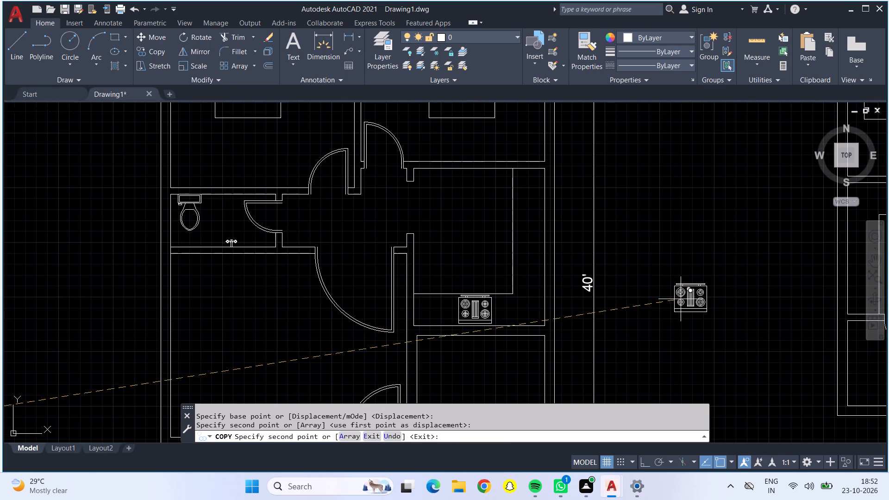
{"action": "middle_click_drag", "start_coordinate": [667, 299], "coordinate": [343, 331]}
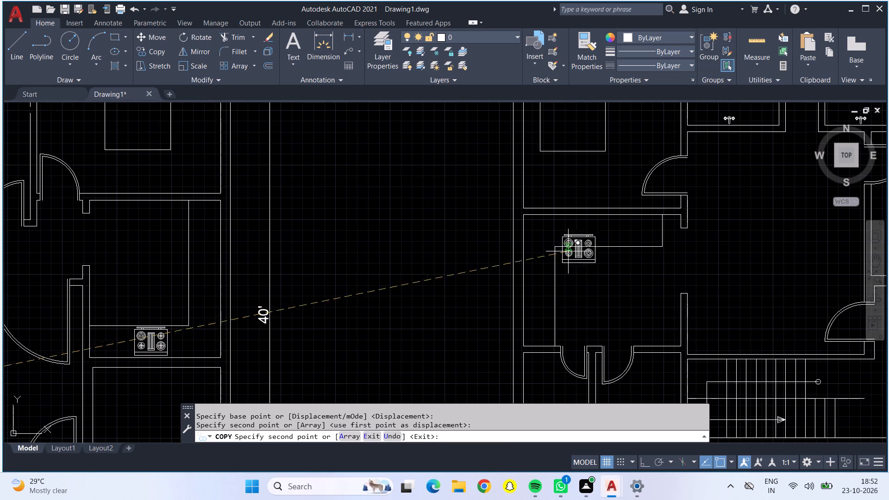
{"action": "scroll", "coordinate": [526, 270], "scroll_direction": "up", "scroll_amount": 1}
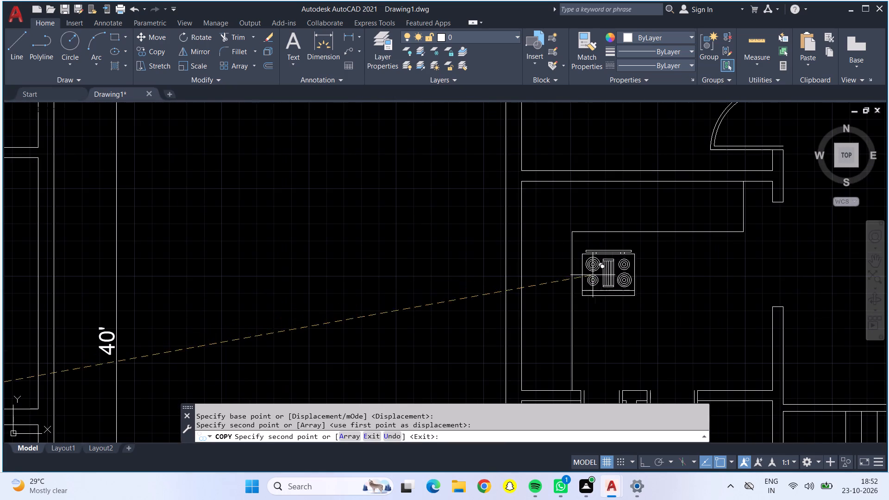
{"action": "middle_click_drag", "start_coordinate": [605, 275], "coordinate": [541, 300]}
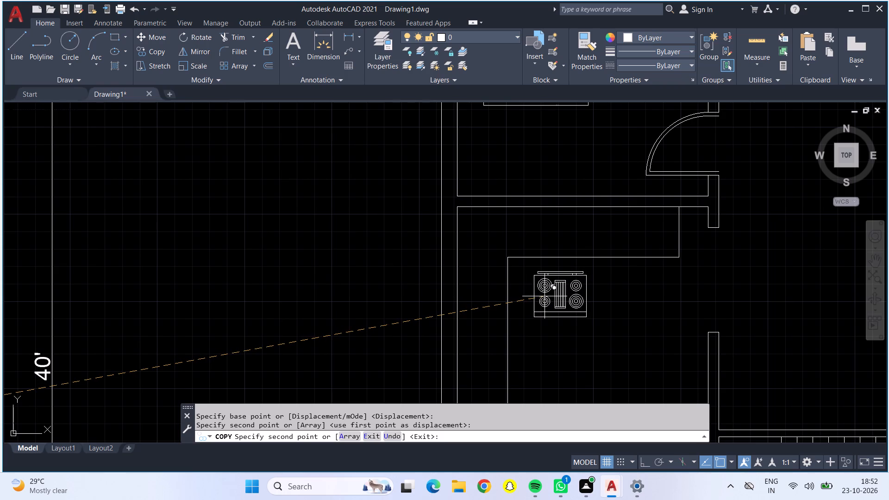
{"action": "left_click", "coordinate": [545, 296]}
{"action": "key", "text": "Escape"}
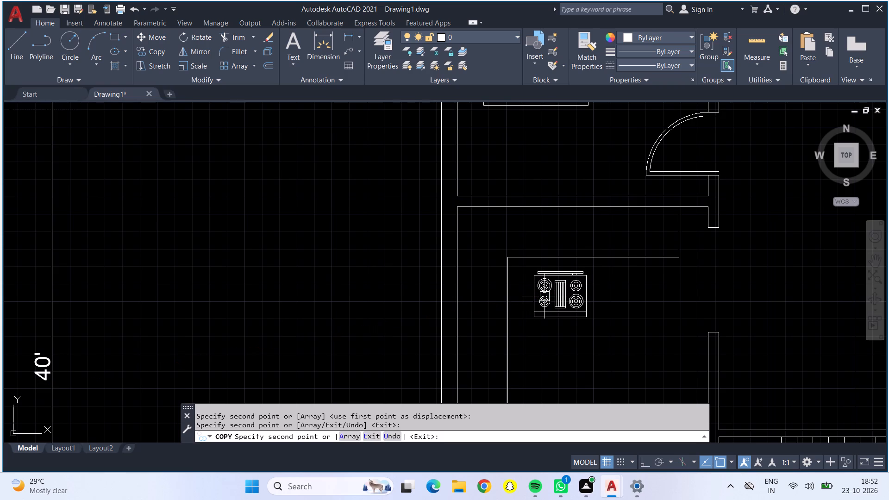
Rotate the stove in the 40' by 30' plan's kitchen 90° clockwise about its lower-right corner.
{"action": "left_click", "coordinate": [547, 308]}
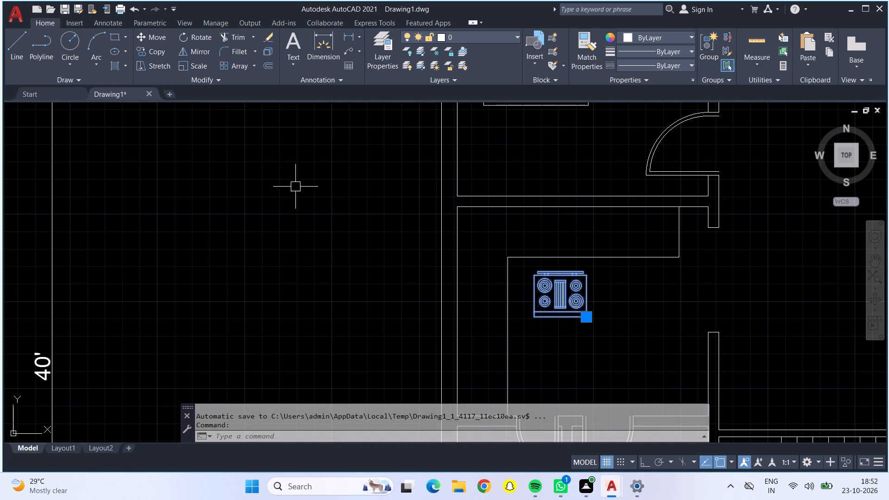
{"action": "left_click", "coordinate": [186, 41]}
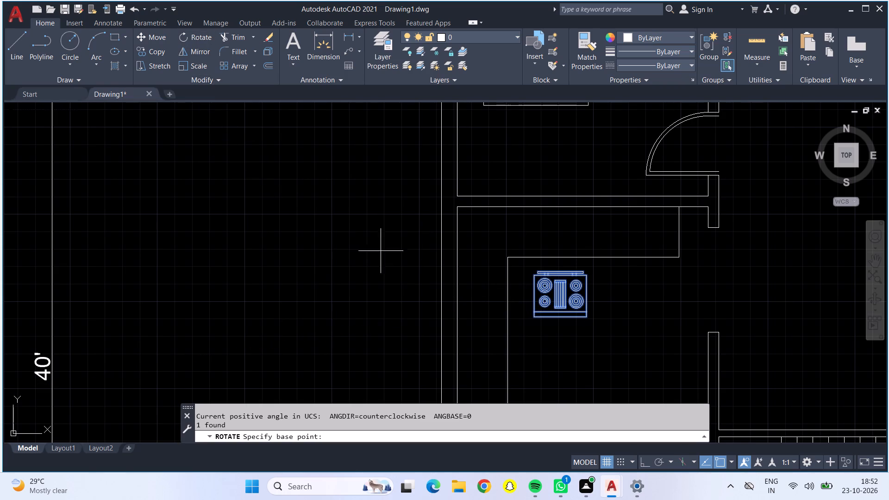
{"action": "left_click", "coordinate": [584, 319]}
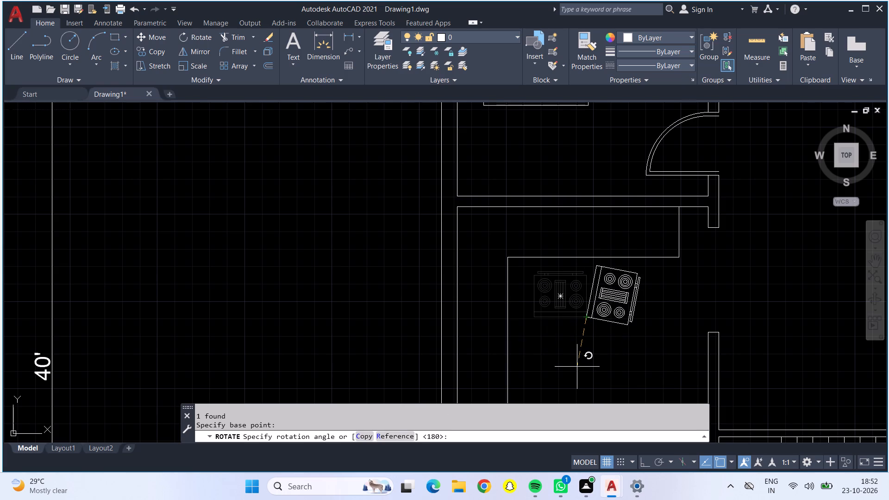
{"action": "key", "text": "F8"}
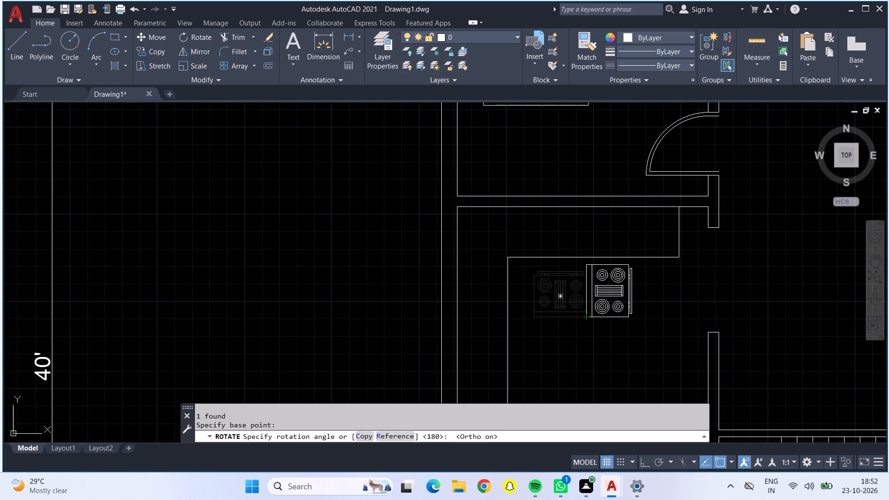
{"action": "left_click", "coordinate": [577, 366]}
Move the rotated stove straight across onto the vertical leg of the L-shaped counter in the 40' by 30' plan.
{"action": "left_click", "coordinate": [601, 280]}
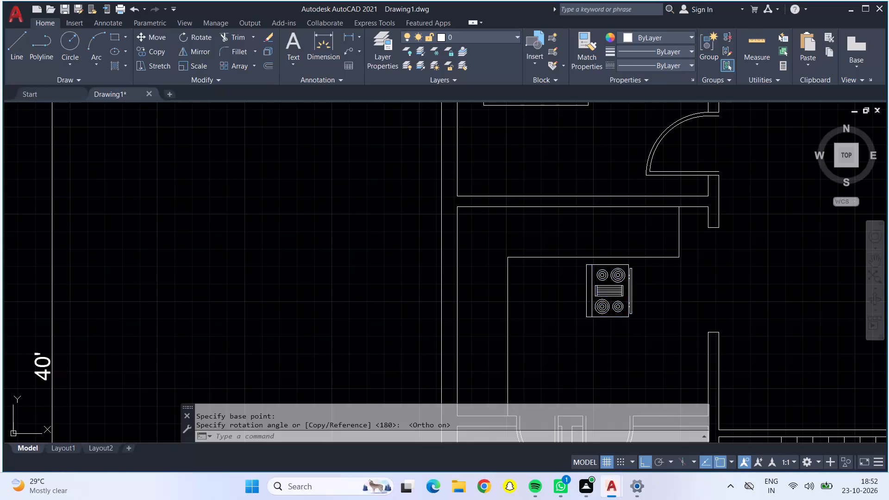
{"action": "left_click", "coordinate": [148, 29]}
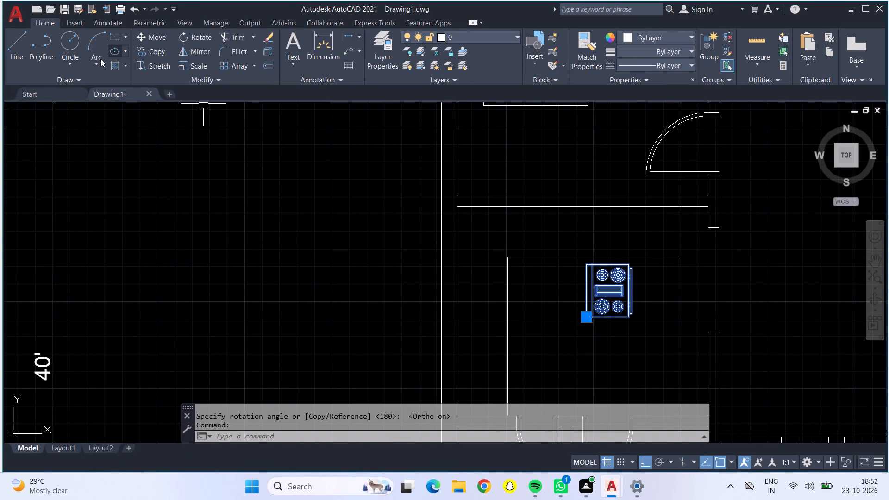
{"action": "left_click", "coordinate": [149, 32]}
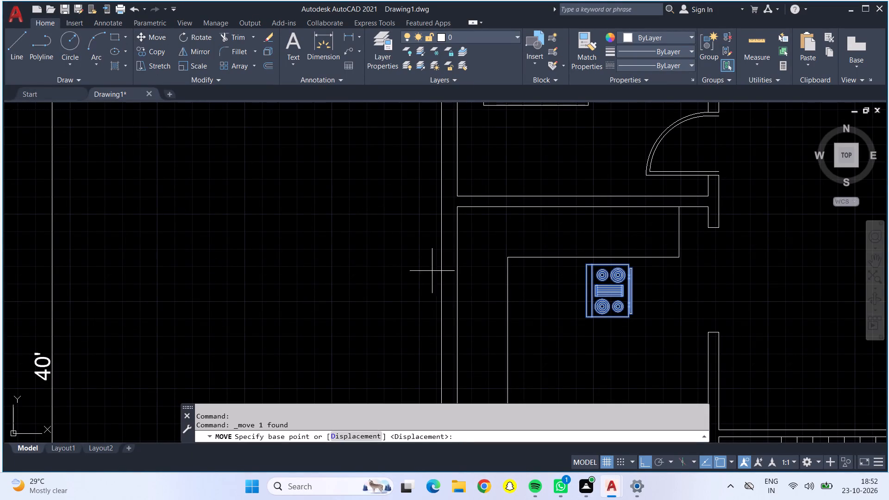
{"action": "left_click_drag", "start_coordinate": [614, 290], "coordinate": [600, 289]}
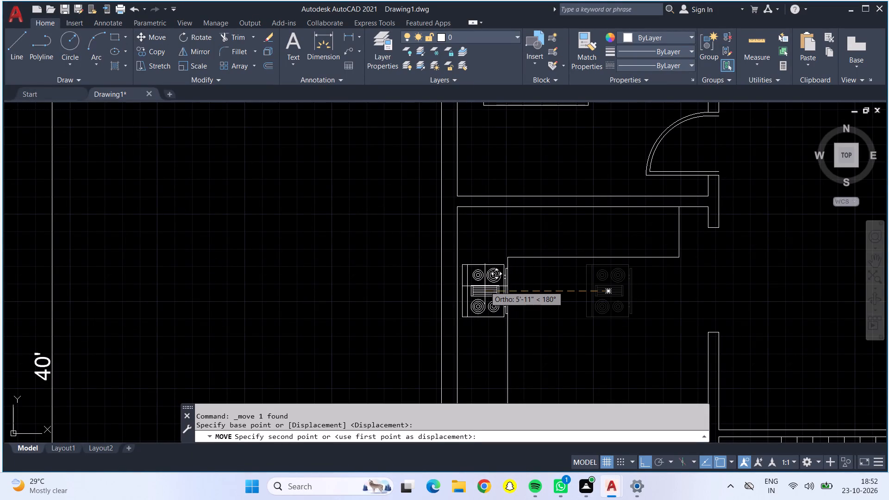
{"action": "scroll", "coordinate": [473, 285], "scroll_direction": "up", "scroll_amount": 2}
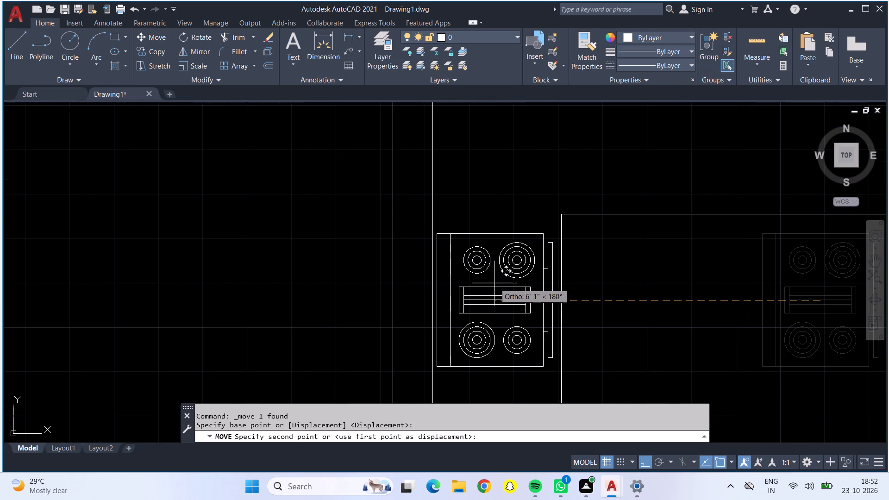
{"action": "left_click", "coordinate": [497, 282]}
Copy the microwave block from the block collection onto the bottom counter of the leftmost plan's kitchen, just left of the stove.
{"action": "scroll", "coordinate": [493, 282], "scroll_direction": "down", "scroll_amount": 5}
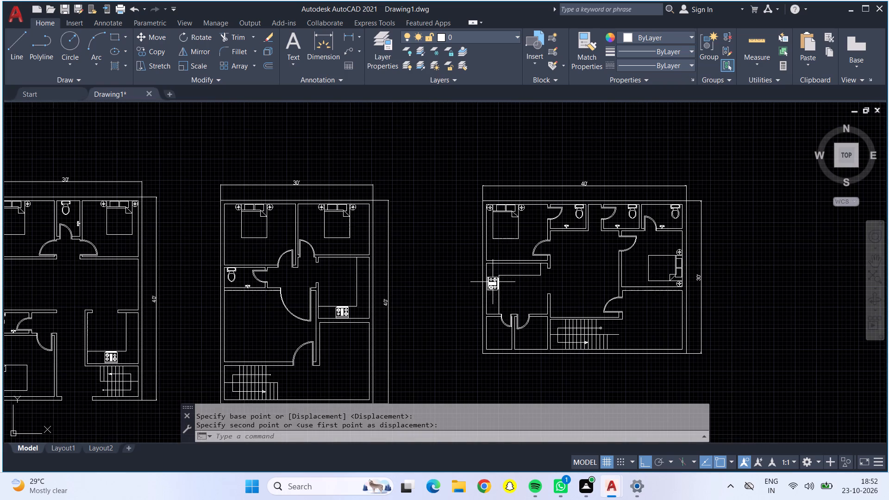
{"action": "scroll", "coordinate": [302, 323], "scroll_direction": "down", "scroll_amount": 1}
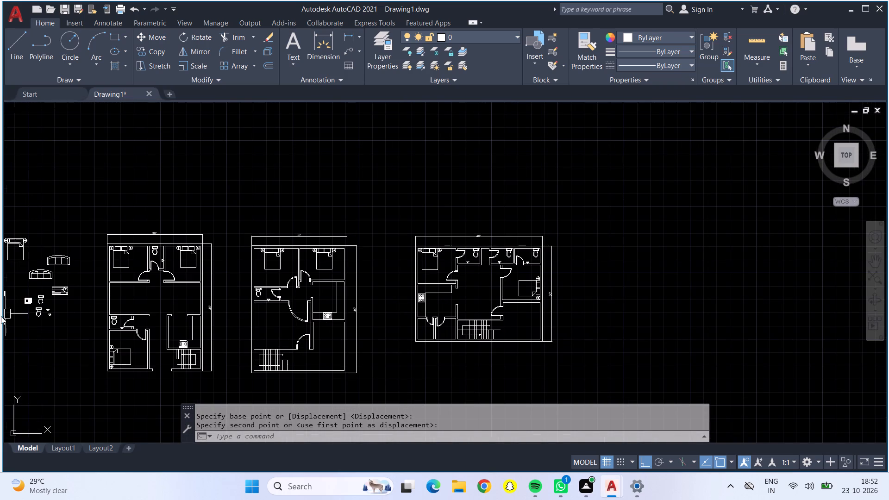
{"action": "scroll", "coordinate": [27, 316], "scroll_direction": "up", "scroll_amount": 3}
{"action": "middle_click_drag", "start_coordinate": [26, 313], "coordinate": [164, 363]}
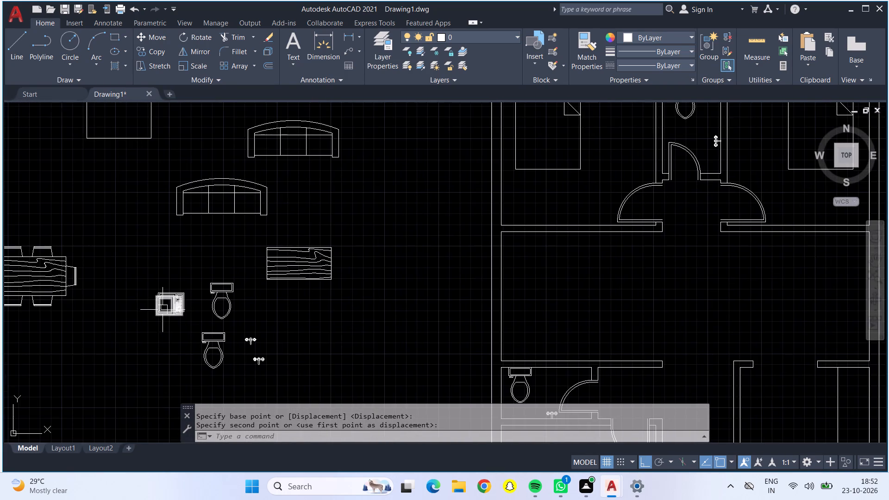
{"action": "scroll", "coordinate": [163, 310], "scroll_direction": "up", "scroll_amount": 4}
{"action": "left_click", "coordinate": [117, 258]}
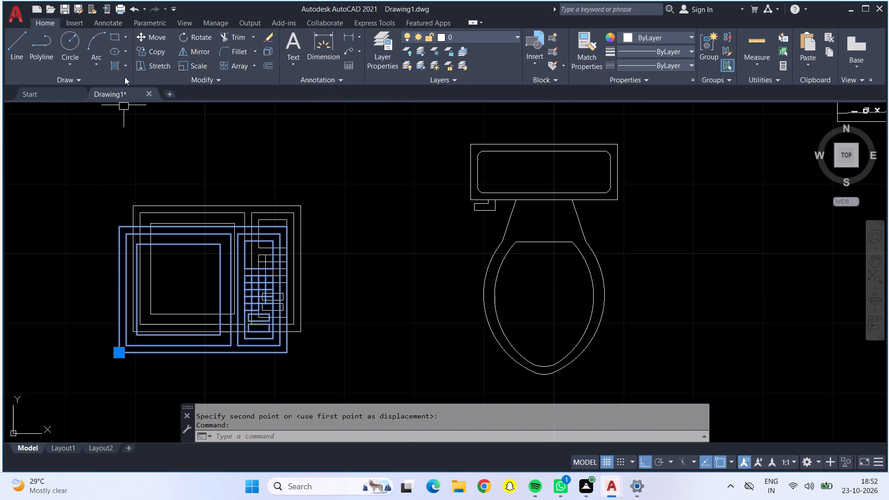
{"action": "left_click", "coordinate": [138, 52]}
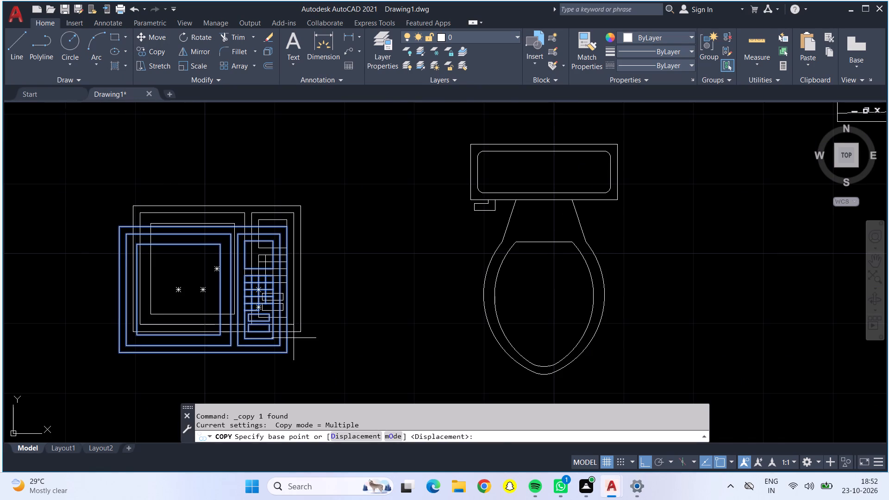
{"action": "left_click_drag", "start_coordinate": [265, 333], "coordinate": [270, 333]}
{"action": "scroll", "coordinate": [384, 333], "scroll_direction": "down", "scroll_amount": 2}
{"action": "scroll", "coordinate": [430, 329], "scroll_direction": "down", "scroll_amount": 3}
{"action": "middle_click_drag", "start_coordinate": [659, 331], "coordinate": [373, 300]}
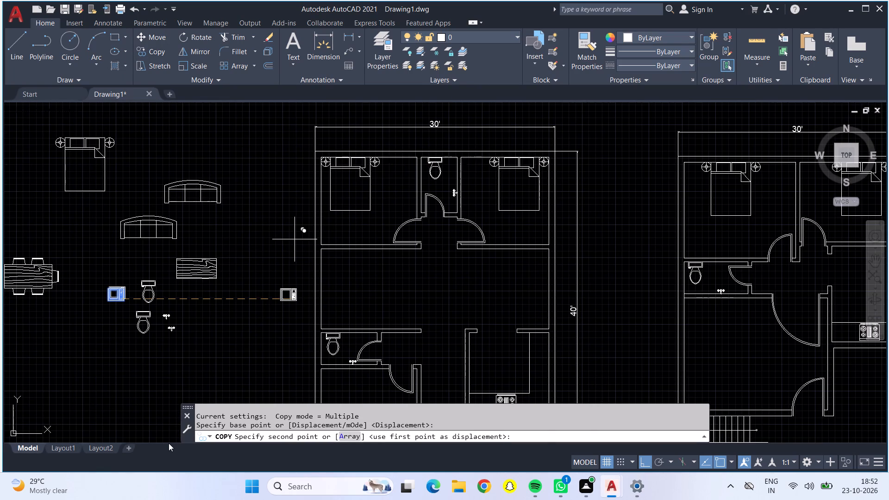
{"action": "key", "text": "F8"}
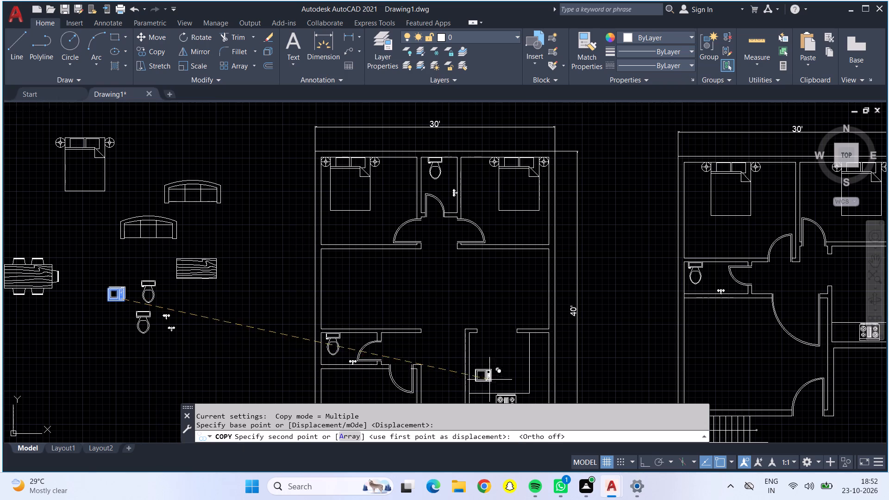
{"action": "middle_click_drag", "start_coordinate": [509, 377], "coordinate": [371, 281]}
{"action": "scroll", "coordinate": [371, 281], "scroll_direction": "down", "scroll_amount": 1}
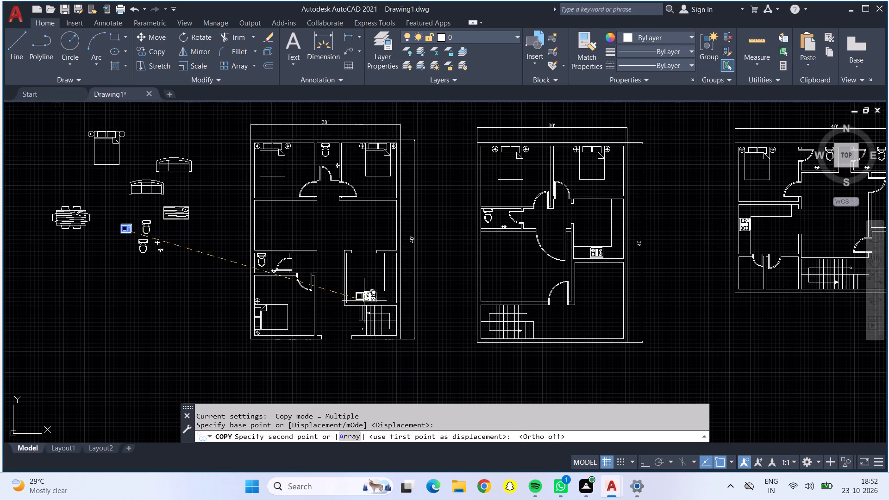
{"action": "scroll", "coordinate": [357, 307], "scroll_direction": "up", "scroll_amount": 4}
{"action": "left_click", "coordinate": [366, 269]}
Place a microwave copy on the bottom counter of the middle plan's kitchen, just left of the stove.
{"action": "scroll", "coordinate": [372, 266], "scroll_direction": "down", "scroll_amount": 2}
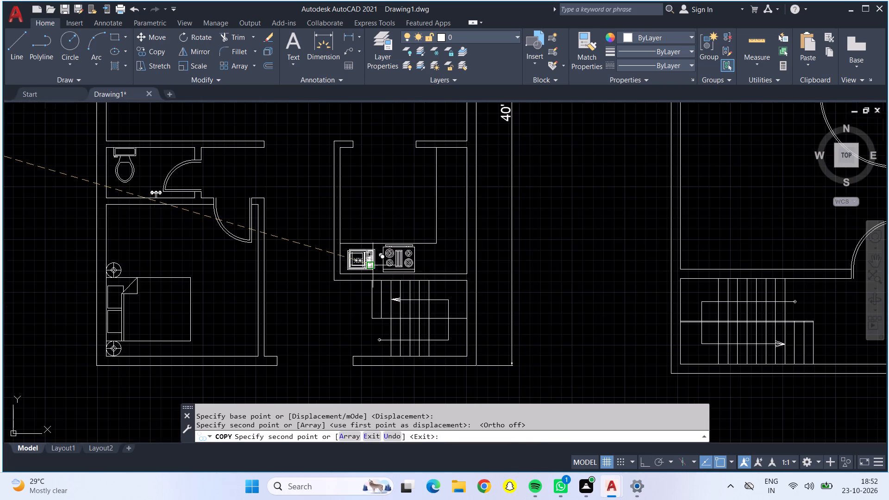
{"action": "scroll", "coordinate": [576, 256], "scroll_direction": "down", "scroll_amount": 2}
{"action": "middle_click_drag", "start_coordinate": [674, 238], "coordinate": [341, 338]}
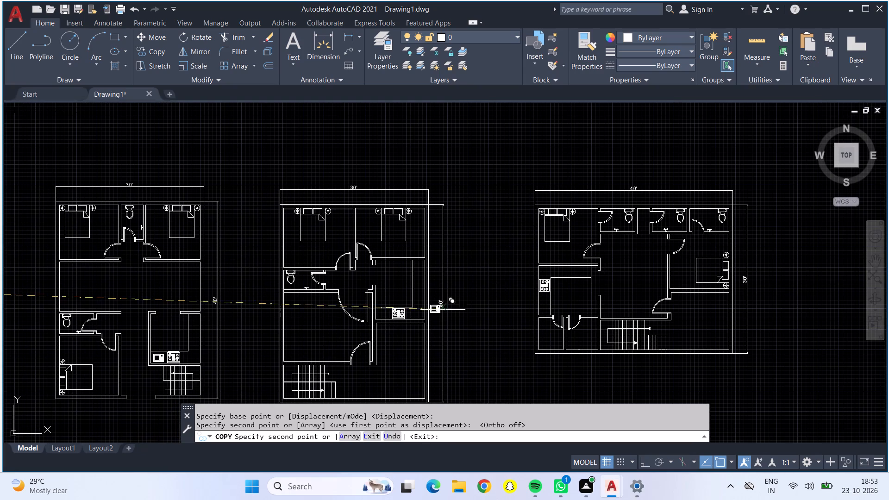
{"action": "scroll", "coordinate": [381, 323], "scroll_direction": "up", "scroll_amount": 4}
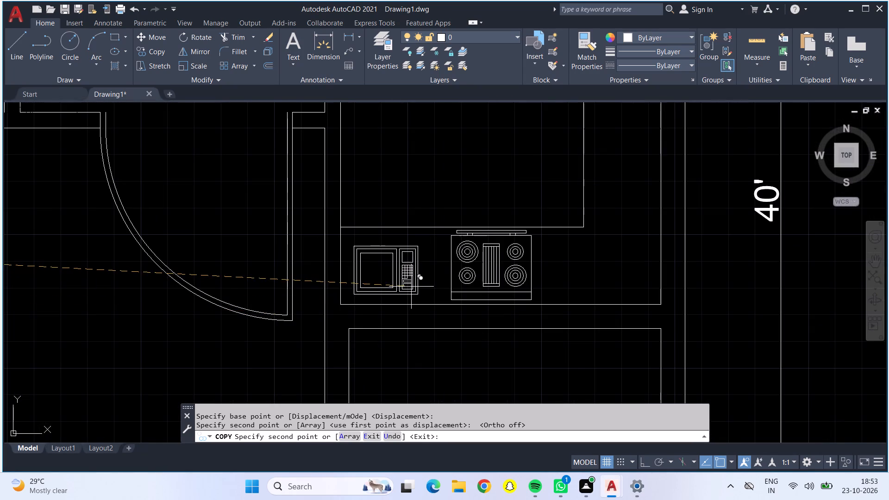
{"action": "left_click", "coordinate": [413, 287]}
Place the last microwave copy at the corner of the 40' by 30' plan's L-shaped kitchen counter, above the stove.
{"action": "scroll", "coordinate": [413, 287], "scroll_direction": "down", "scroll_amount": 3}
{"action": "scroll", "coordinate": [672, 272], "scroll_direction": "down", "scroll_amount": 1}
{"action": "middle_click_drag", "start_coordinate": [672, 272], "coordinate": [166, 368]}
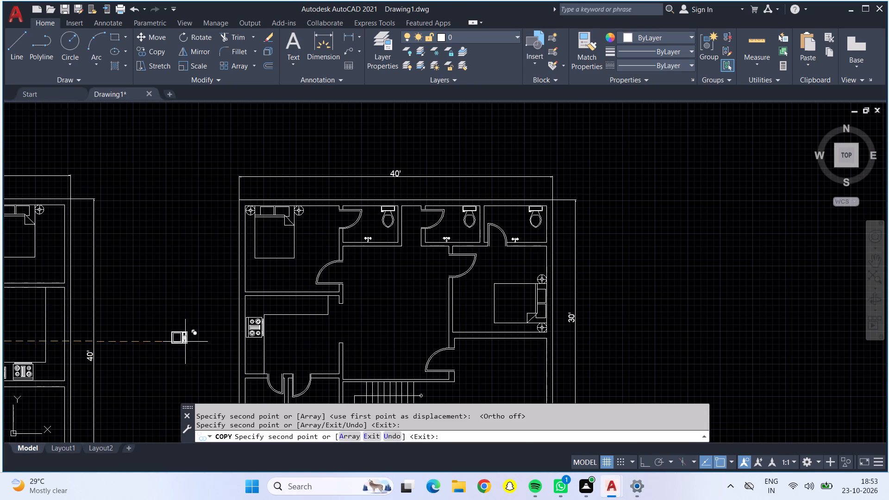
{"action": "scroll", "coordinate": [253, 303], "scroll_direction": "up", "scroll_amount": 3}
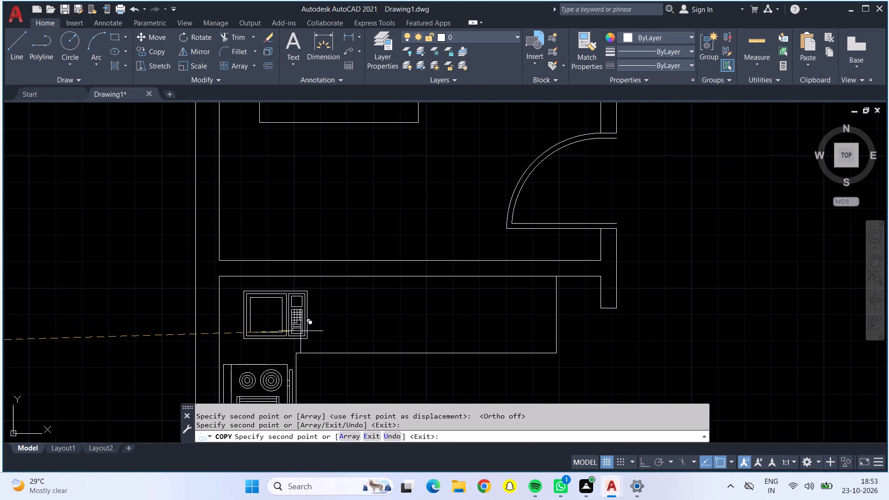
{"action": "left_click", "coordinate": [294, 330]}
{"action": "scroll", "coordinate": [294, 330], "scroll_direction": "down", "scroll_amount": 4}
{"action": "scroll", "coordinate": [431, 300], "scroll_direction": "down", "scroll_amount": 1}
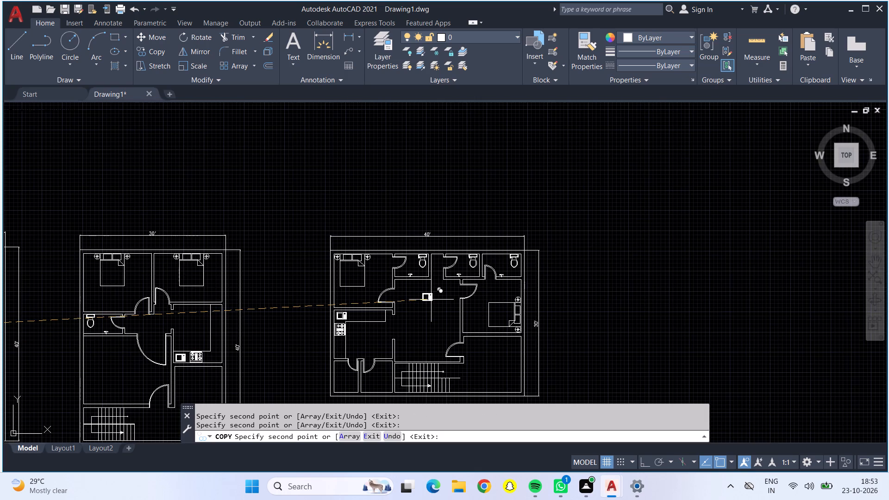
{"action": "scroll", "coordinate": [343, 315], "scroll_direction": "down", "scroll_amount": 2}
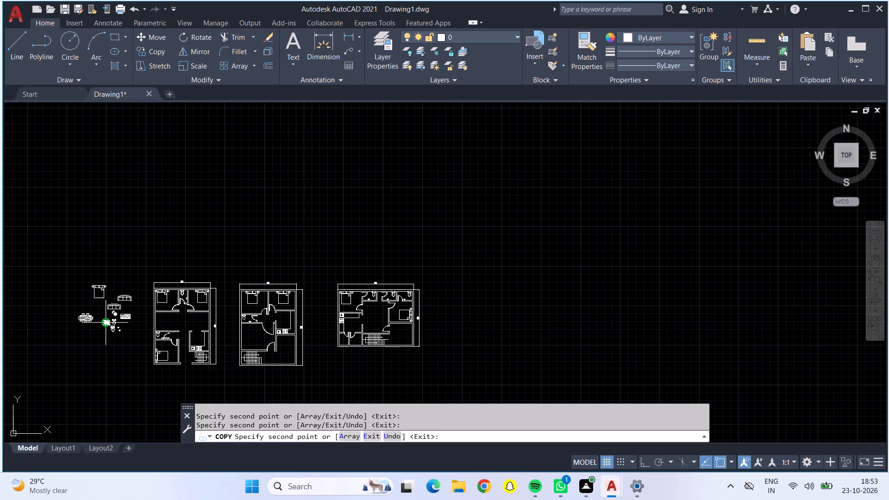
{"action": "key", "text": "Escape"}
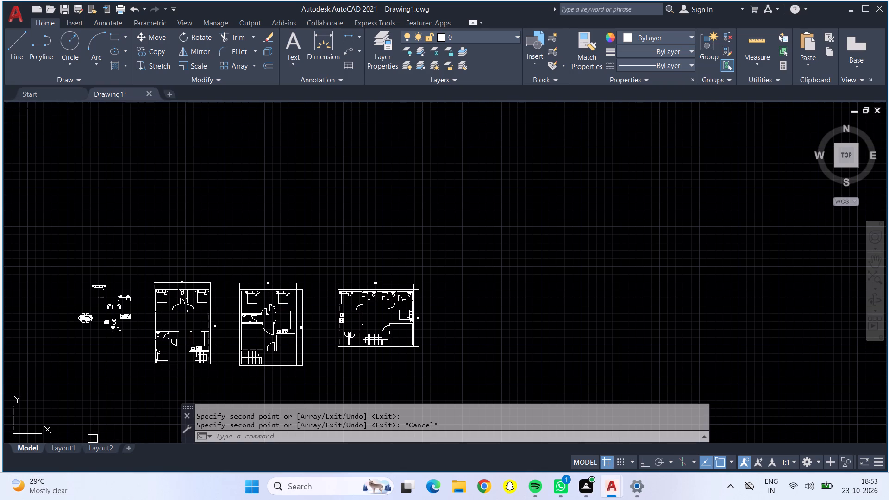
Examine the furniture and fixture layout across all three floor plans and the blocks in the collection.
{"action": "scroll", "coordinate": [291, 229], "scroll_direction": "up", "scroll_amount": 1}
{"action": "middle_click_drag", "start_coordinate": [293, 226], "coordinate": [420, 117]}
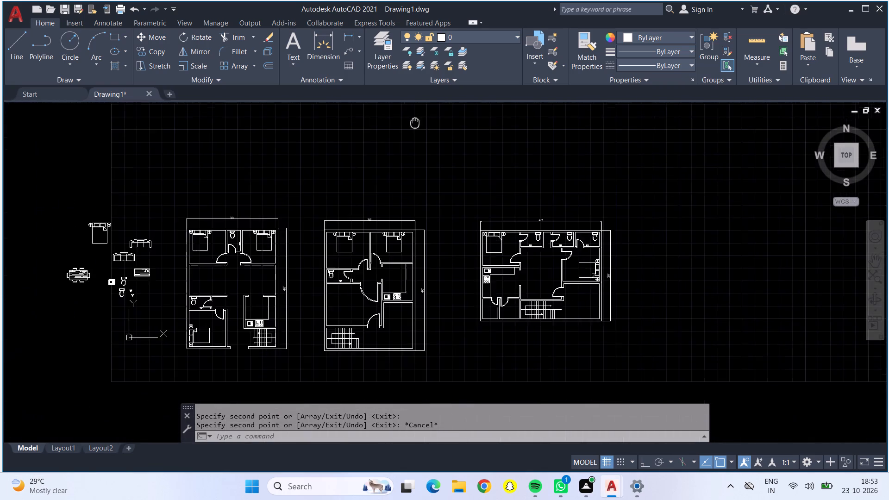
{"action": "middle_click_drag", "start_coordinate": [420, 117], "coordinate": [454, 78]}
{"action": "scroll", "coordinate": [333, 233], "scroll_direction": "up", "scroll_amount": 2}
{"action": "middle_click_drag", "start_coordinate": [352, 234], "coordinate": [362, 255]}
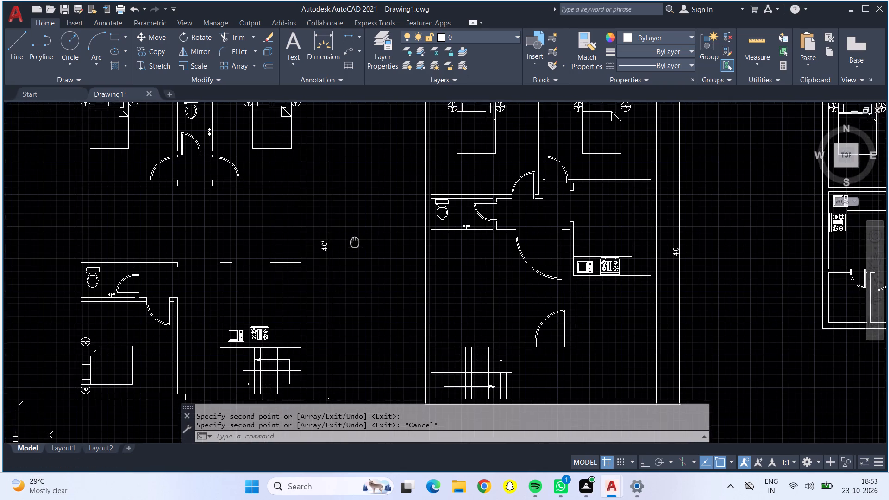
{"action": "middle_click_drag", "start_coordinate": [362, 255], "coordinate": [429, 311]}
{"action": "middle_click_drag", "start_coordinate": [307, 302], "coordinate": [432, 277]}
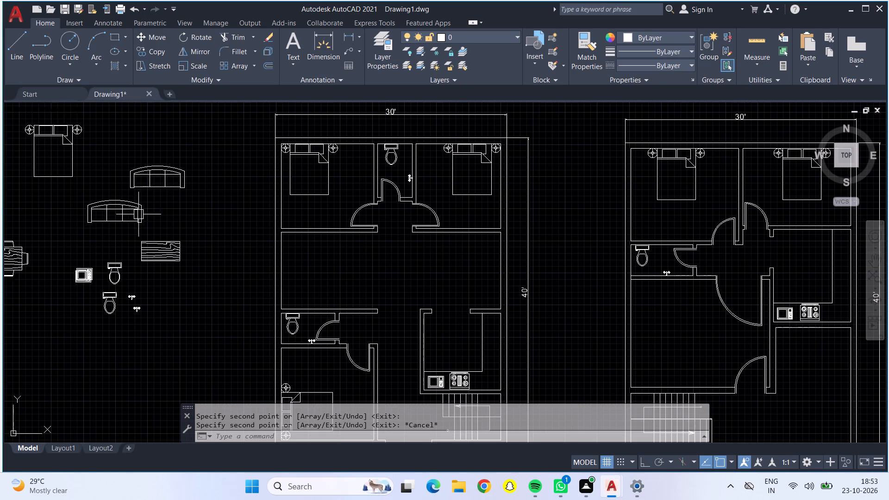
{"action": "middle_click_drag", "start_coordinate": [200, 228], "coordinate": [192, 228]}
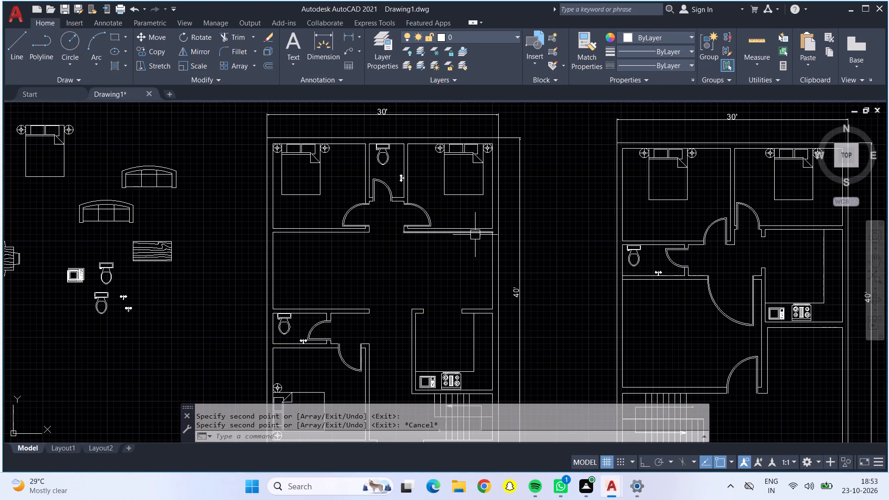
{"action": "middle_click_drag", "start_coordinate": [447, 271], "coordinate": [357, 279]}
{"action": "scroll", "coordinate": [557, 260], "scroll_direction": "down", "scroll_amount": 1}
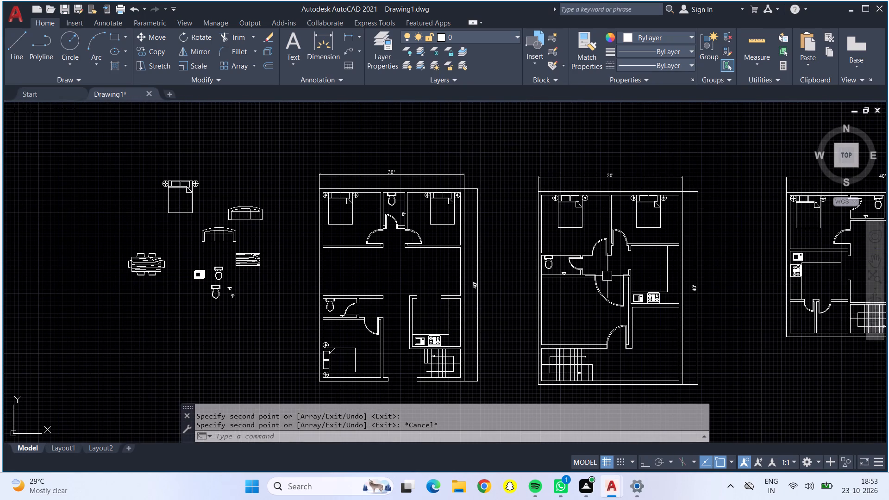
{"action": "middle_click_drag", "start_coordinate": [627, 262], "coordinate": [469, 266]}
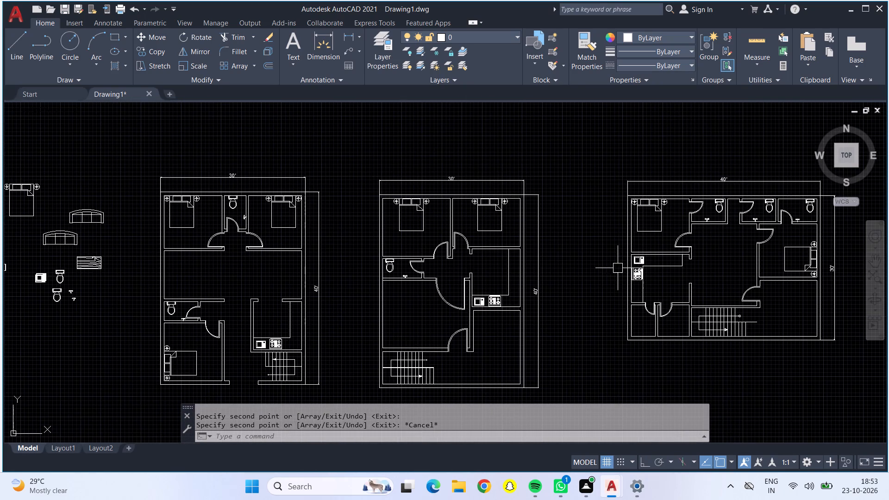
{"action": "middle_click_drag", "start_coordinate": [620, 267], "coordinate": [556, 269]}
{"action": "middle_click_drag", "start_coordinate": [529, 305], "coordinate": [476, 280]}
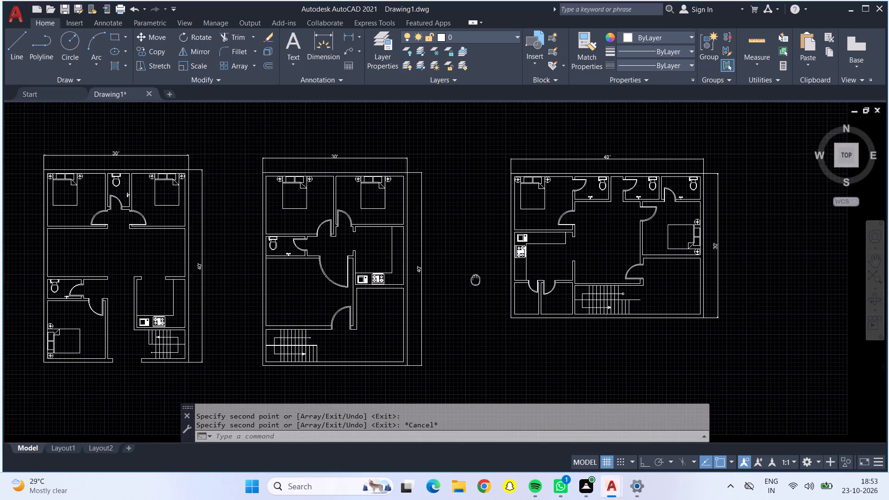
{"action": "middle_click_drag", "start_coordinate": [476, 280], "coordinate": [529, 266]}
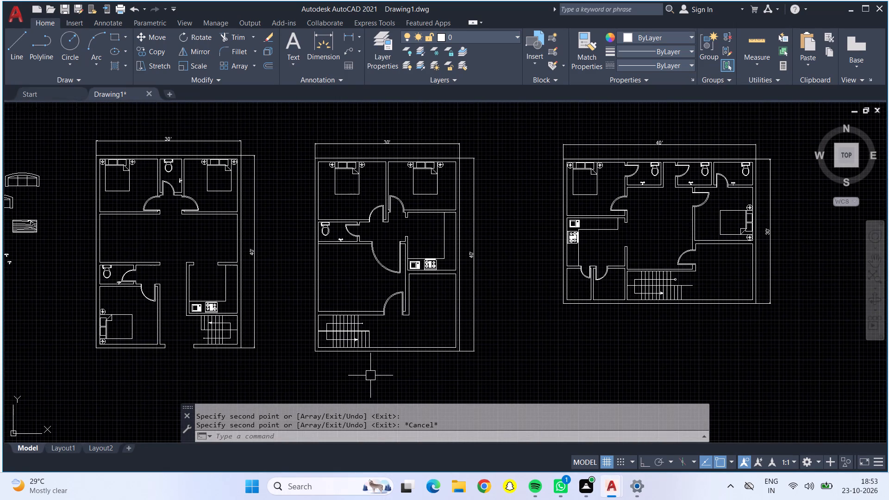
{"action": "middle_click_drag", "start_coordinate": [186, 379], "coordinate": [409, 377]}
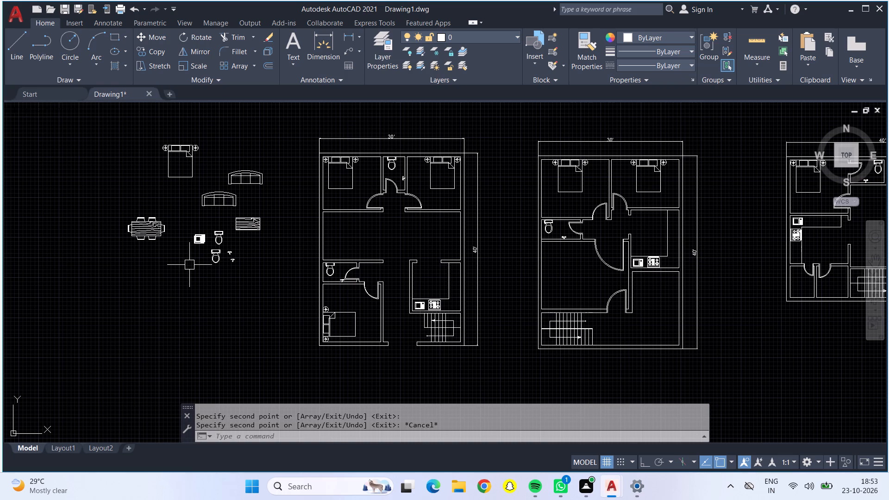
{"action": "scroll", "coordinate": [312, 254], "scroll_direction": "down", "scroll_amount": 1}
{"action": "middle_click_drag", "start_coordinate": [364, 253], "coordinate": [275, 264]}
{"action": "scroll", "coordinate": [247, 252], "scroll_direction": "up", "scroll_amount": 1}
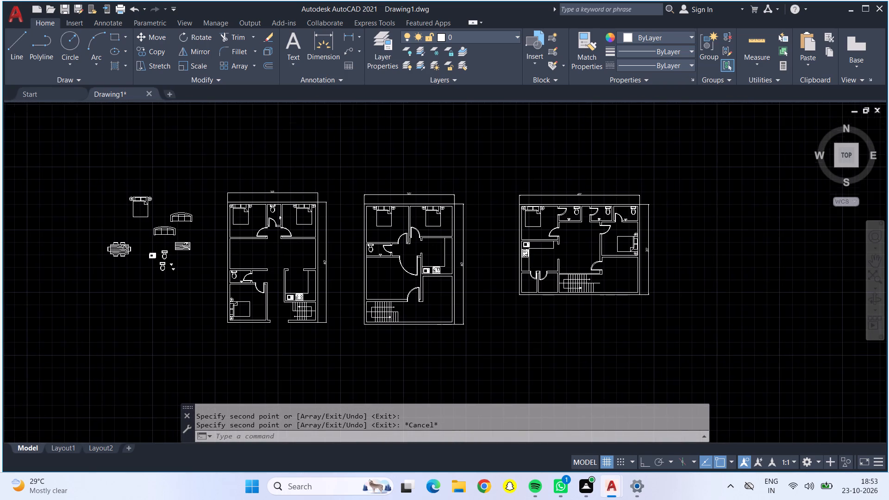
Rotate the six-seat dining table block in the collection a quarter turn clockwise so its length runs vertically.
{"action": "scroll", "coordinate": [247, 252], "scroll_direction": "up", "scroll_amount": 1}
{"action": "middle_click_drag", "start_coordinate": [268, 253], "coordinate": [278, 259]}
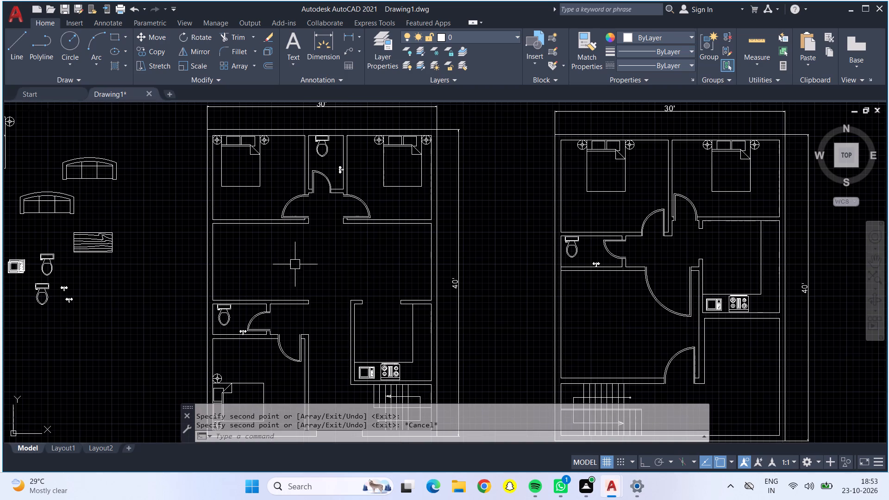
{"action": "scroll", "coordinate": [295, 264], "scroll_direction": "up", "scroll_amount": 2}
{"action": "middle_click_drag", "start_coordinate": [296, 264], "coordinate": [329, 309]}
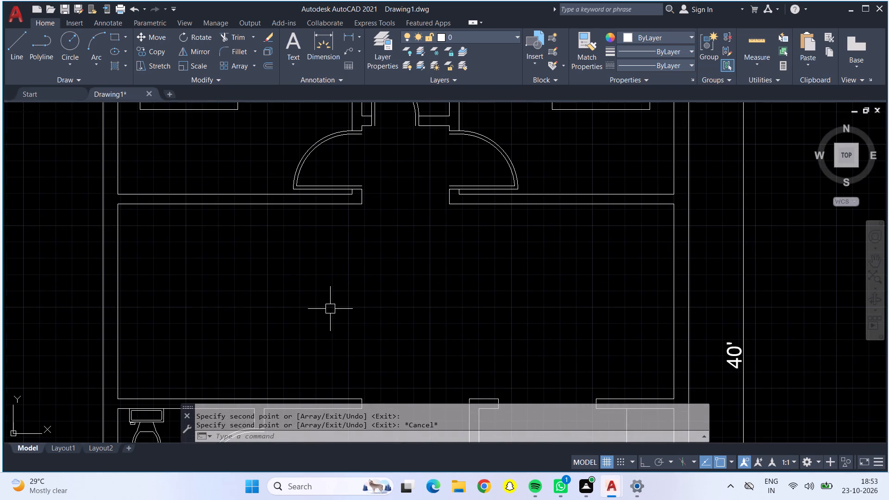
{"action": "middle_click_drag", "start_coordinate": [365, 299], "coordinate": [435, 269]}
{"action": "scroll", "coordinate": [434, 265], "scroll_direction": "down", "scroll_amount": 2}
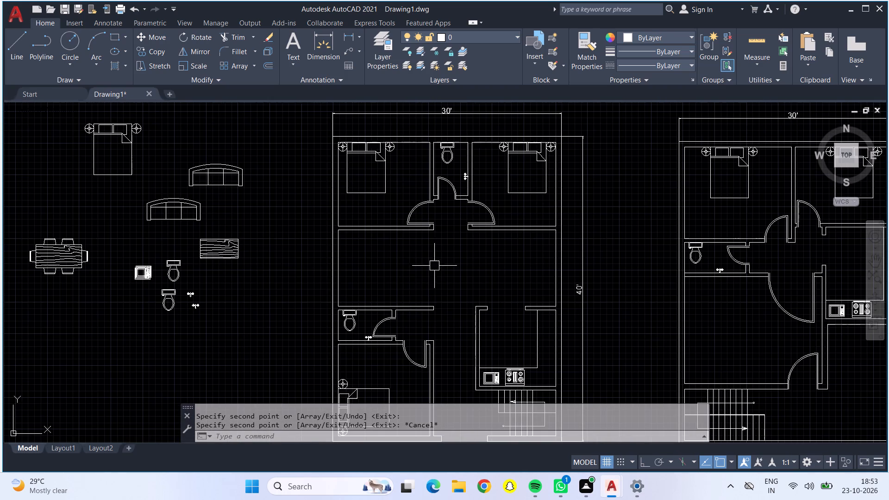
{"action": "middle_click_drag", "start_coordinate": [261, 265], "coordinate": [228, 272]}
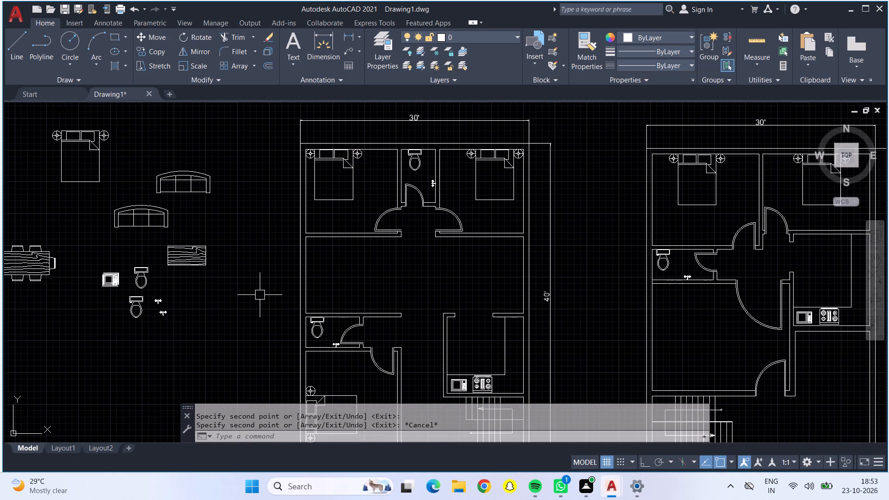
{"action": "left_click", "coordinate": [27, 260]}
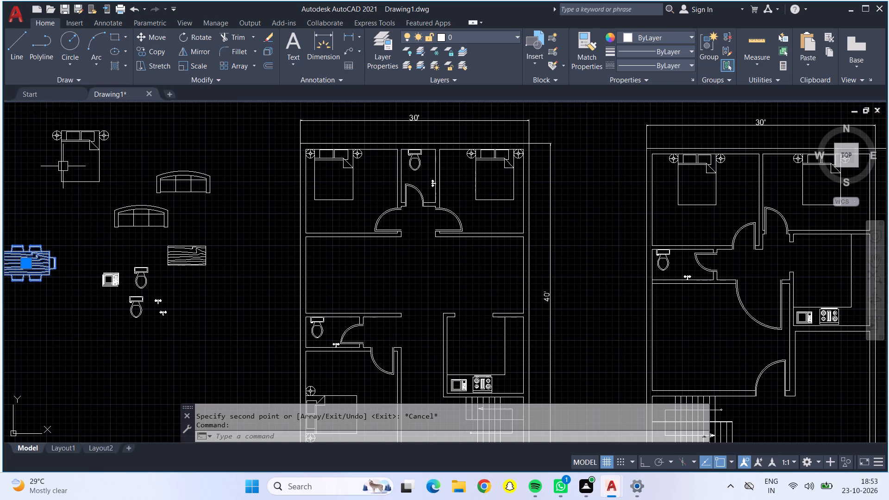
{"action": "left_click", "coordinate": [185, 37]}
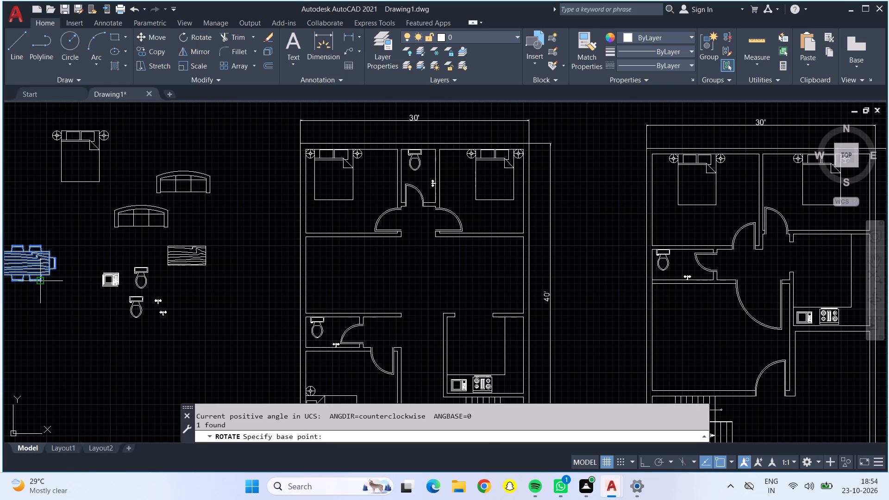
{"action": "left_click", "coordinate": [52, 265]}
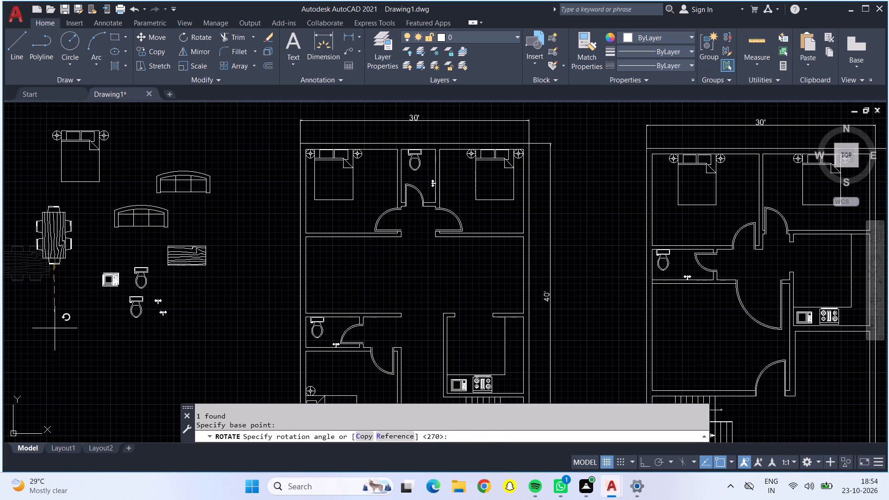
{"action": "key", "text": "F8"}
{"action": "left_click", "coordinate": [55, 328]}
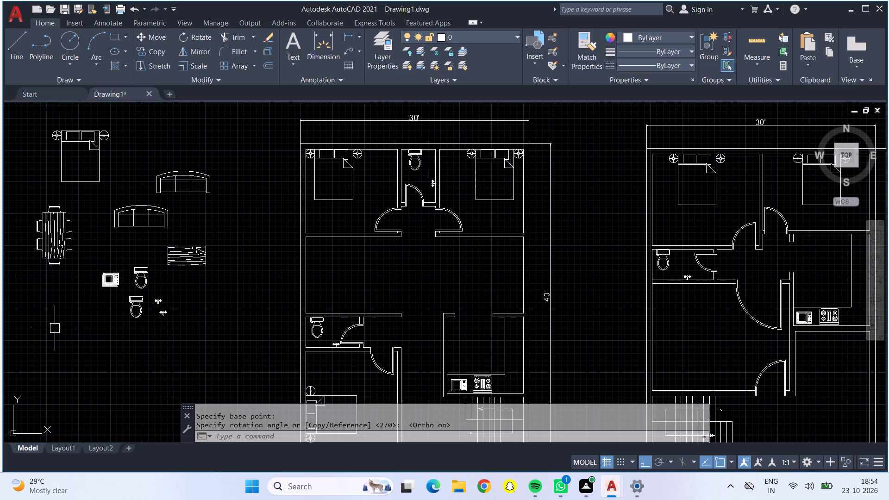
Move the upright dining table into the leftmost plan's central hall, near the middle of its right wall.
{"action": "left_click", "coordinate": [61, 247]}
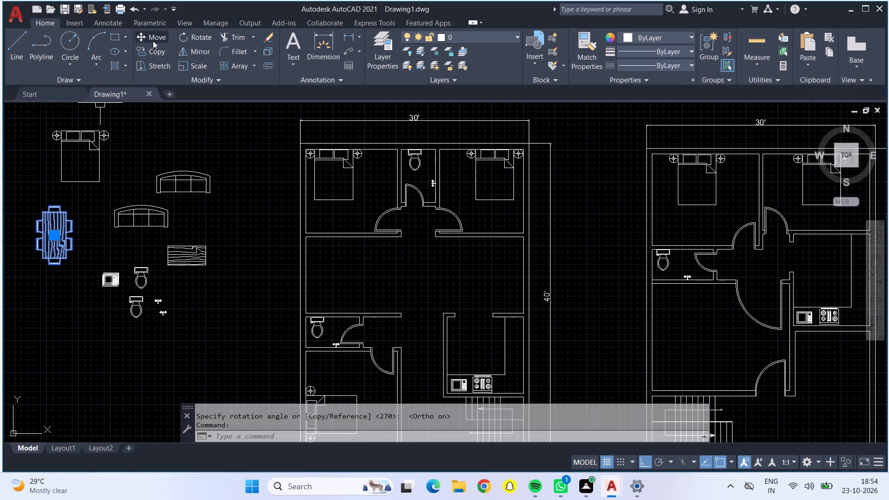
{"action": "left_click", "coordinate": [150, 34]}
{"action": "left_click", "coordinate": [55, 239]}
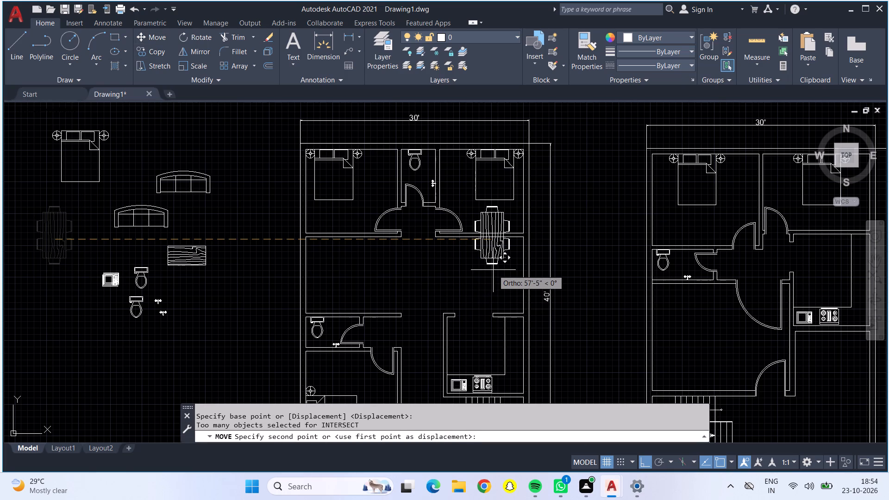
{"action": "key", "text": "F8"}
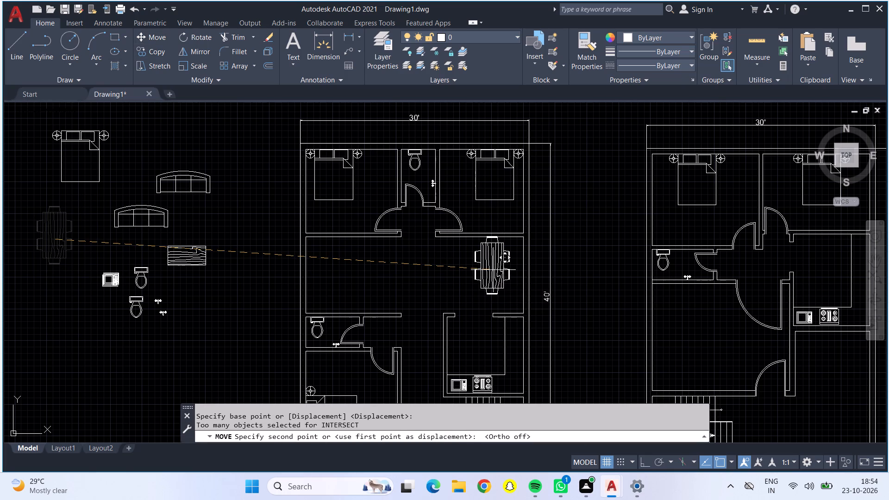
{"action": "scroll", "coordinate": [500, 265], "scroll_direction": "up", "scroll_amount": 2}
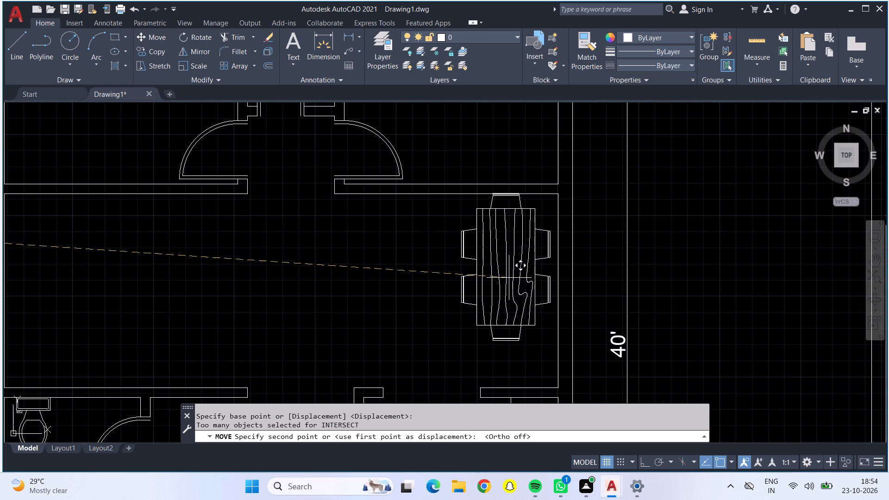
{"action": "left_click", "coordinate": [510, 301]}
Examine the room layouts of all three floor plans and the blocks remaining in the collection.
{"action": "scroll", "coordinate": [510, 301], "scroll_direction": "down", "scroll_amount": 3}
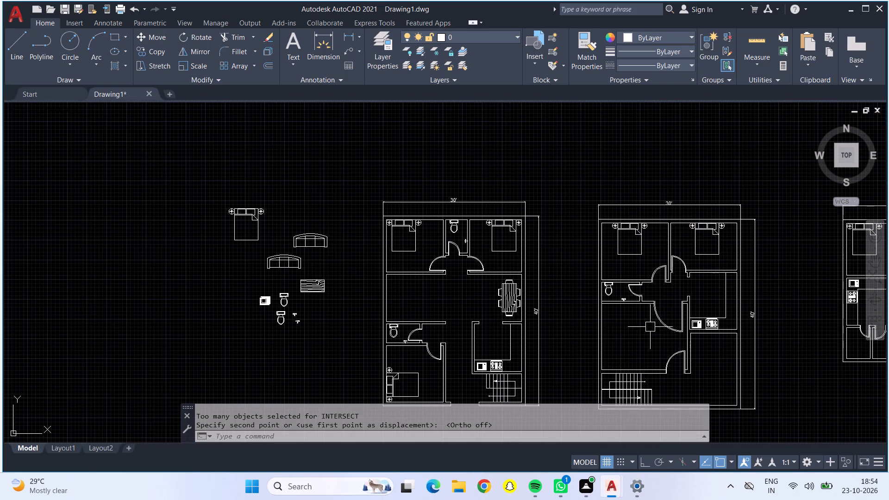
{"action": "middle_click_drag", "start_coordinate": [570, 337], "coordinate": [496, 321]}
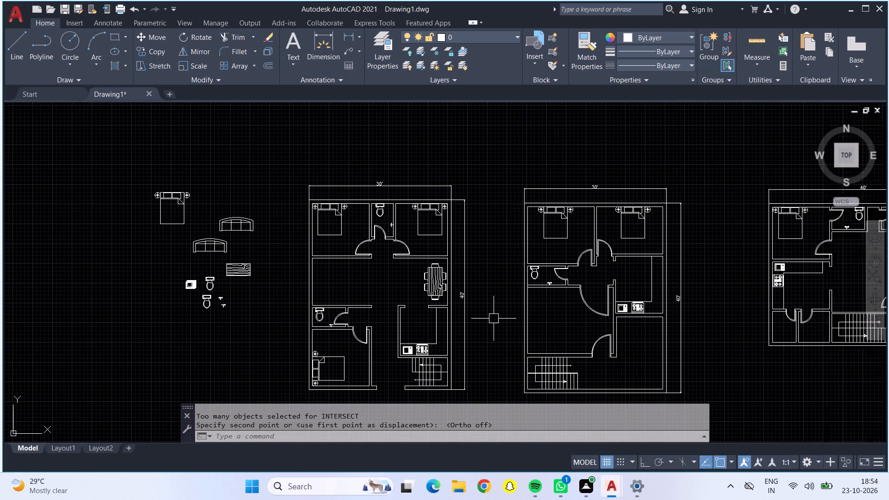
{"action": "middle_click_drag", "start_coordinate": [561, 327], "coordinate": [451, 316]}
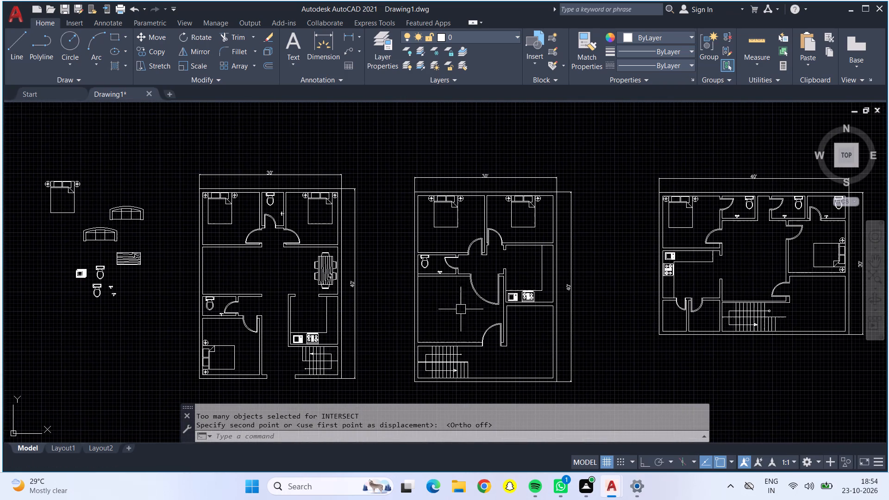
{"action": "middle_click_drag", "start_coordinate": [647, 329], "coordinate": [569, 331]}
{"action": "scroll", "coordinate": [648, 303], "scroll_direction": "up", "scroll_amount": 3}
{"action": "scroll", "coordinate": [647, 324], "scroll_direction": "down", "scroll_amount": 1}
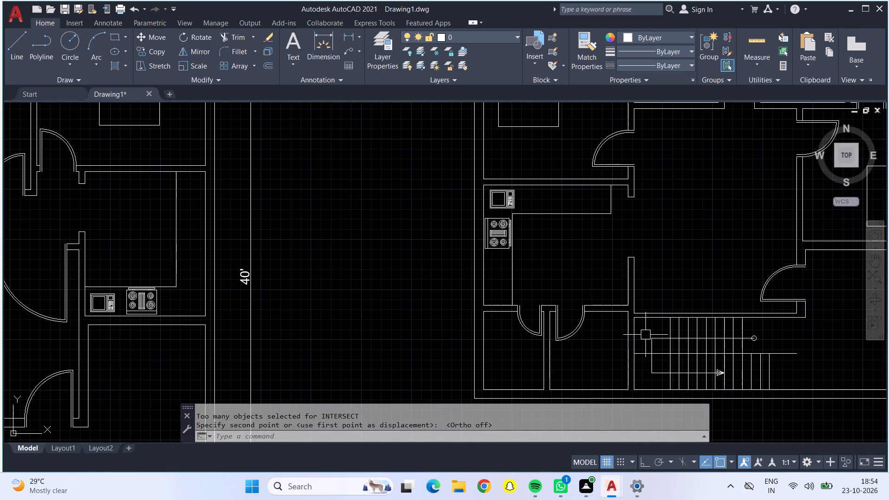
{"action": "scroll", "coordinate": [607, 343], "scroll_direction": "down", "scroll_amount": 2}
{"action": "scroll", "coordinate": [616, 305], "scroll_direction": "up", "scroll_amount": 1}
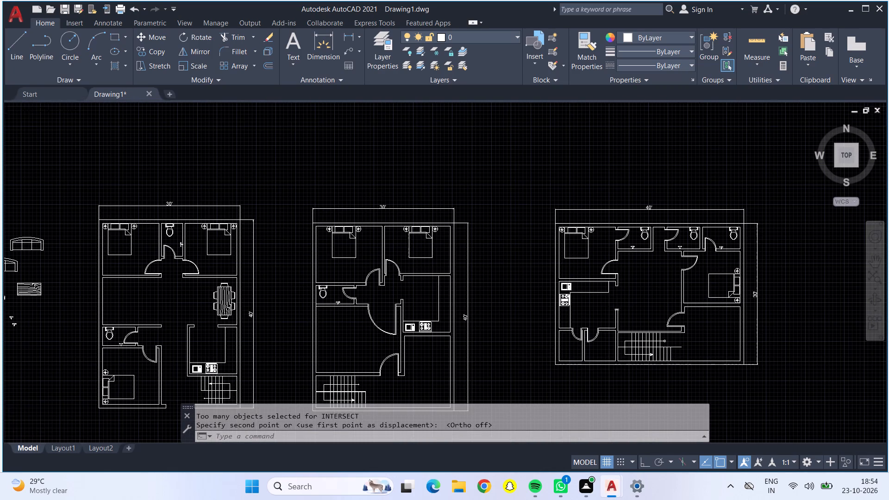
{"action": "scroll", "coordinate": [613, 320], "scroll_direction": "down", "scroll_amount": 2}
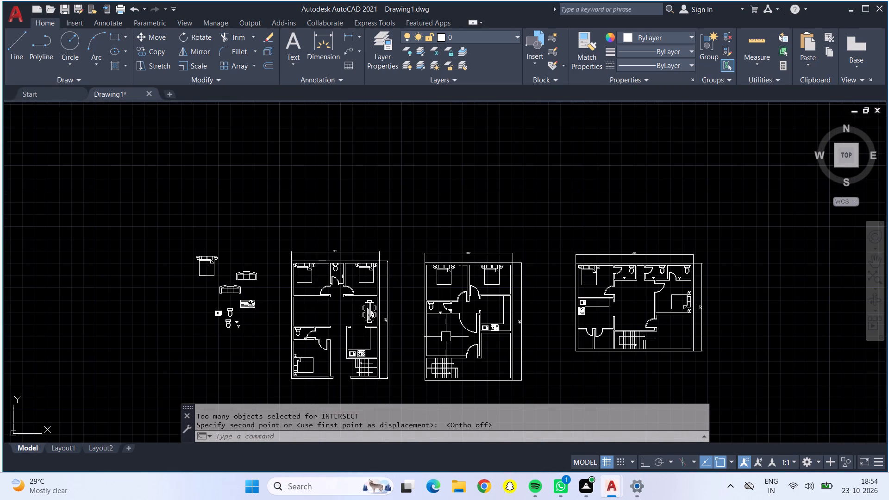
{"action": "middle_click_drag", "start_coordinate": [445, 336], "coordinate": [524, 288]}
{"action": "scroll", "coordinate": [524, 288], "scroll_direction": "up", "scroll_amount": 1}
{"action": "middle_click_drag", "start_coordinate": [307, 244], "coordinate": [344, 252]}
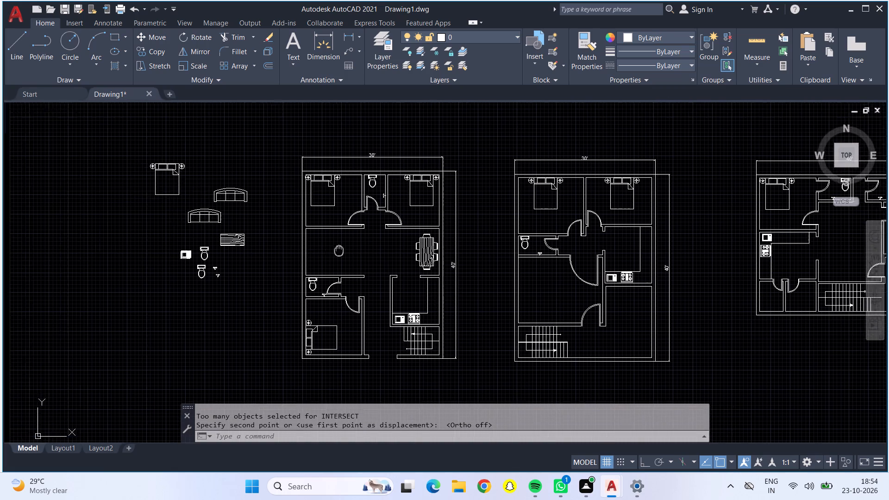
{"action": "middle_click_drag", "start_coordinate": [344, 252], "coordinate": [355, 254]}
{"action": "scroll", "coordinate": [355, 254], "scroll_direction": "up", "scroll_amount": 3}
{"action": "scroll", "coordinate": [355, 256], "scroll_direction": "down", "scroll_amount": 1}
{"action": "middle_click_drag", "start_coordinate": [355, 256], "coordinate": [406, 330]}
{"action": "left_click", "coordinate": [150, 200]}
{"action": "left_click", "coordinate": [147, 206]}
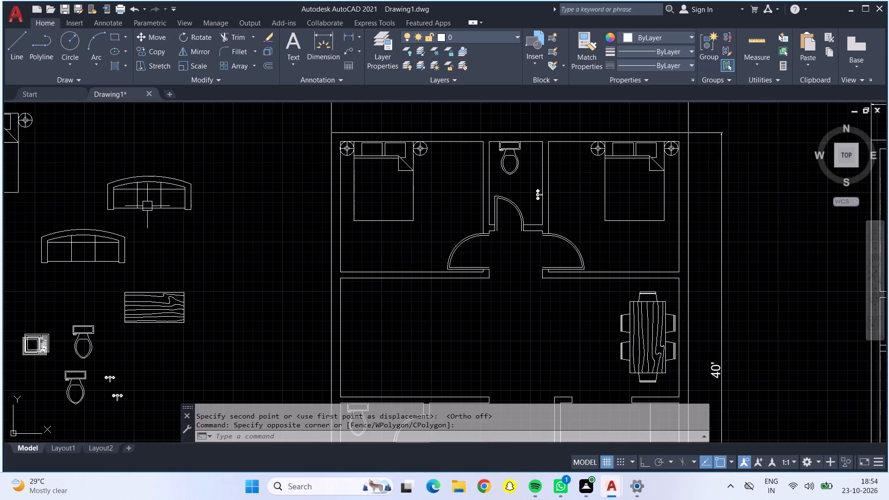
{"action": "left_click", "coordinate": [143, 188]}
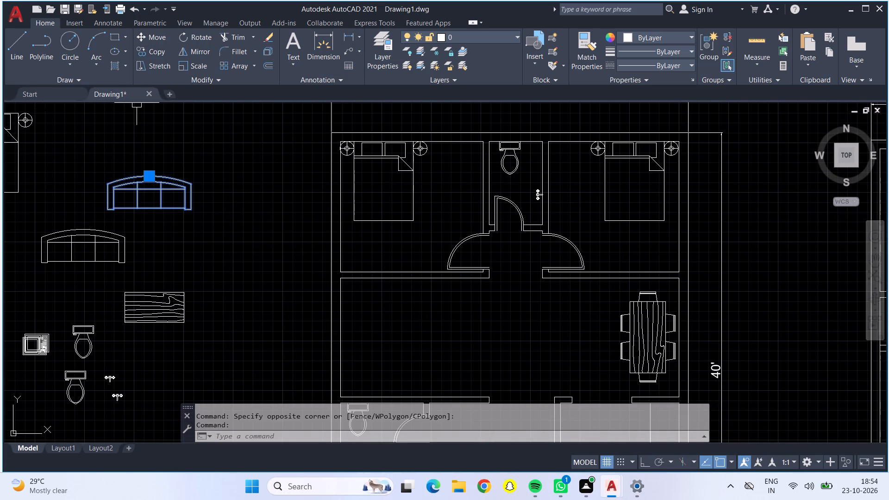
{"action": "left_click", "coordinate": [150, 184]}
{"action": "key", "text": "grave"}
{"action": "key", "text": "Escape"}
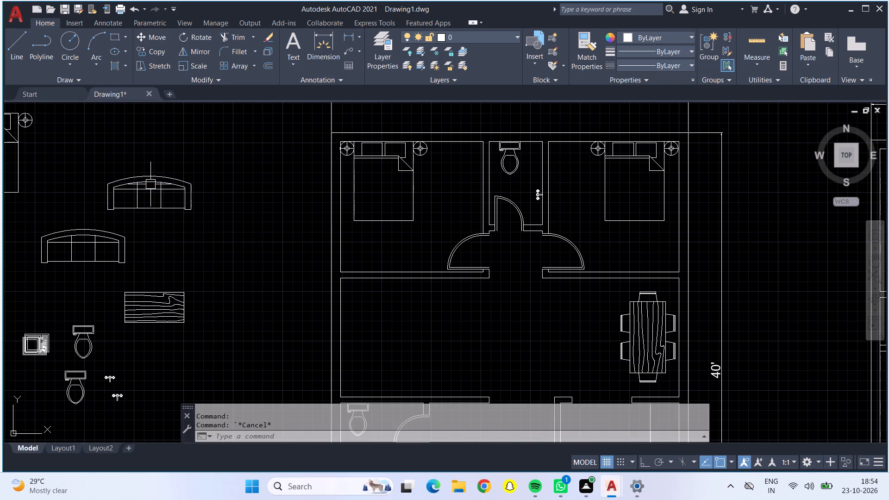
Rotate the wooden coffee table block in the collection a quarter turn clockwise so its length runs vertically.
{"action": "left_click", "coordinate": [158, 306]}
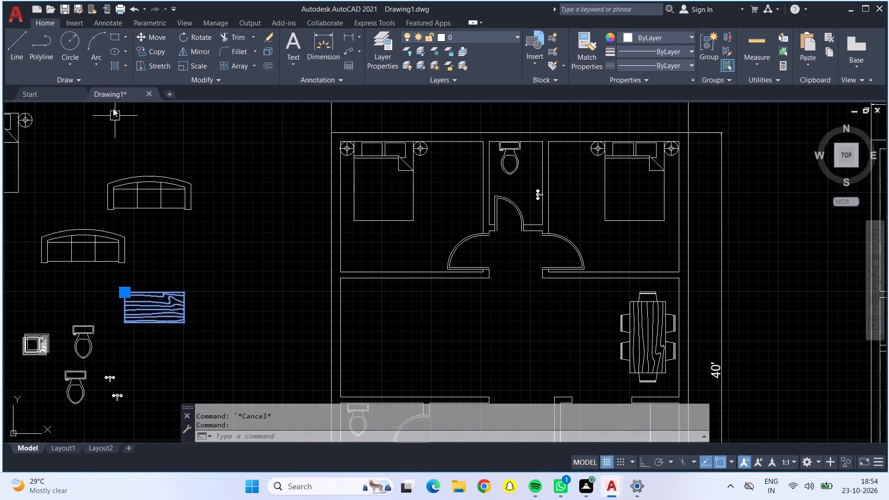
{"action": "left_click", "coordinate": [207, 36]}
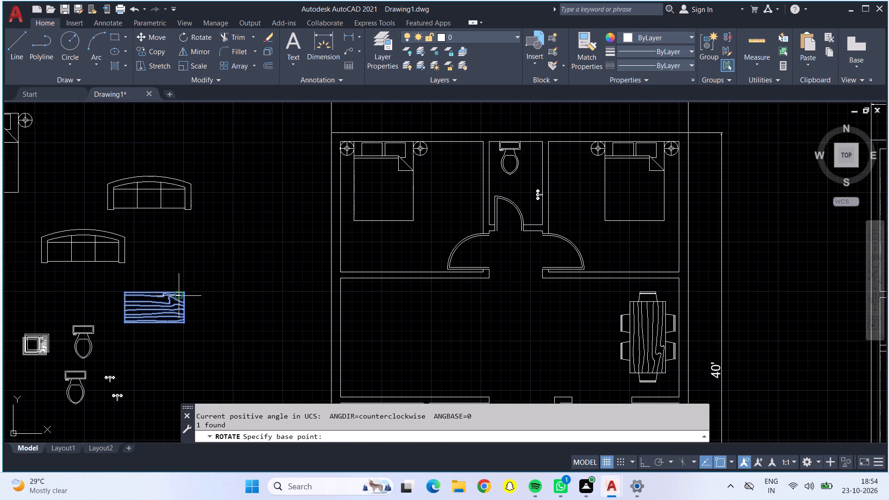
{"action": "left_click", "coordinate": [177, 296]}
{"action": "left_click", "coordinate": [180, 341]}
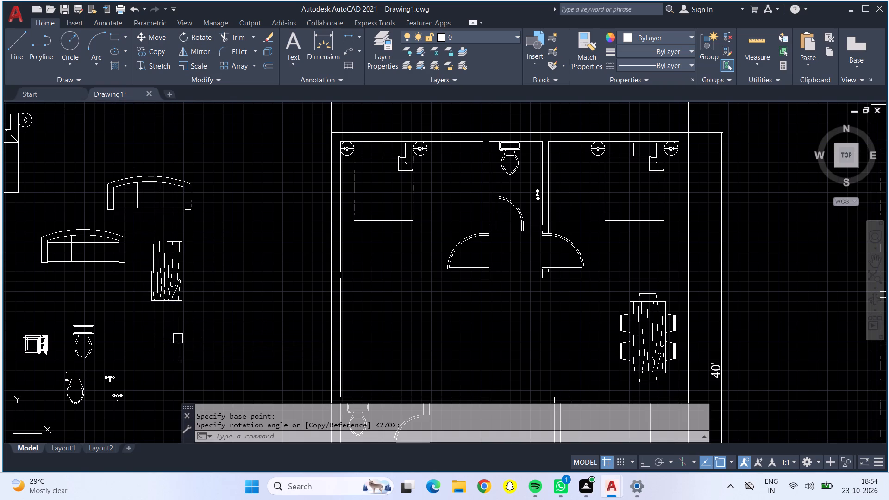
Rotate the lower sofa block in the collection a quarter turn counterclockwise so its curved back faces left.
{"action": "left_click", "coordinate": [92, 240]}
{"action": "left_click", "coordinate": [196, 41]}
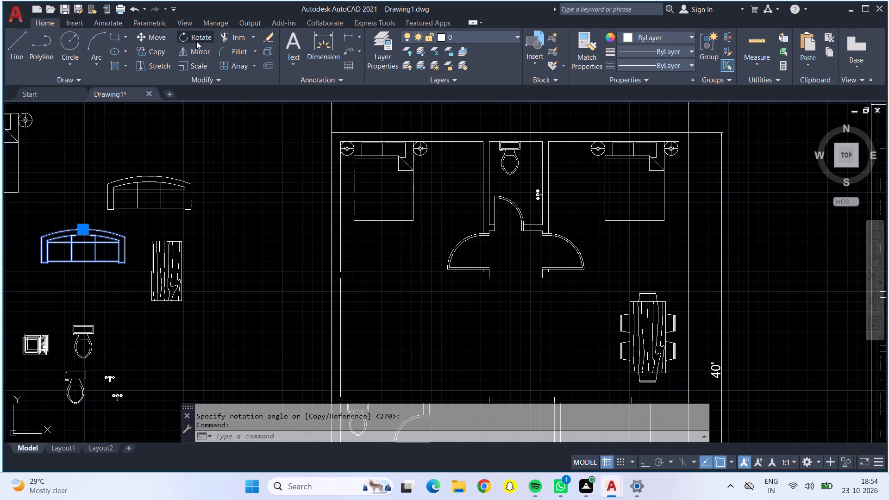
{"action": "left_click", "coordinate": [49, 256]}
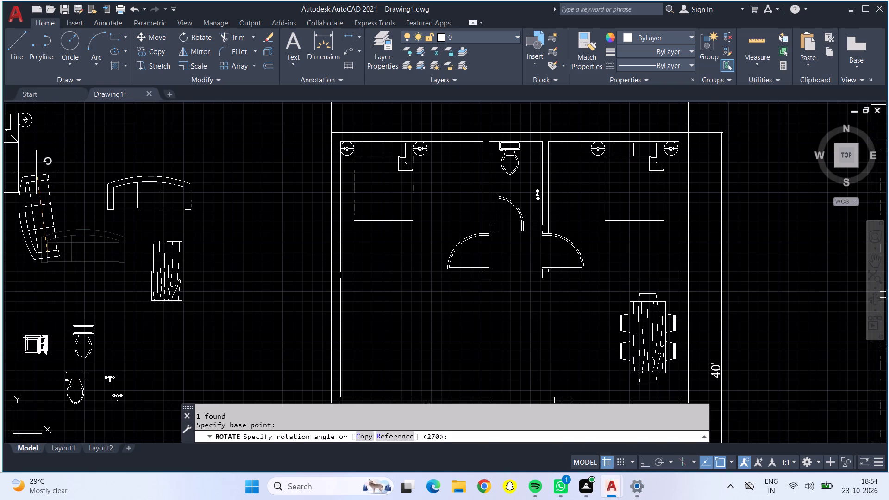
{"action": "key", "text": "F8"}
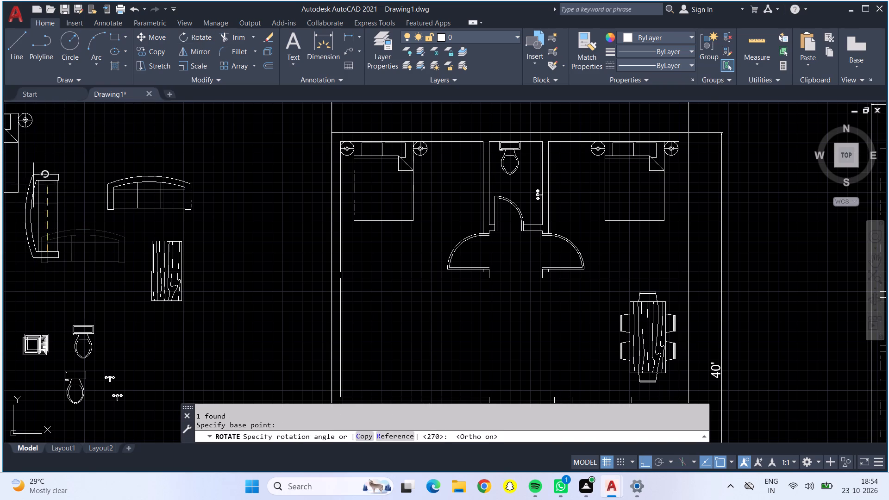
{"action": "left_click", "coordinate": [45, 145]}
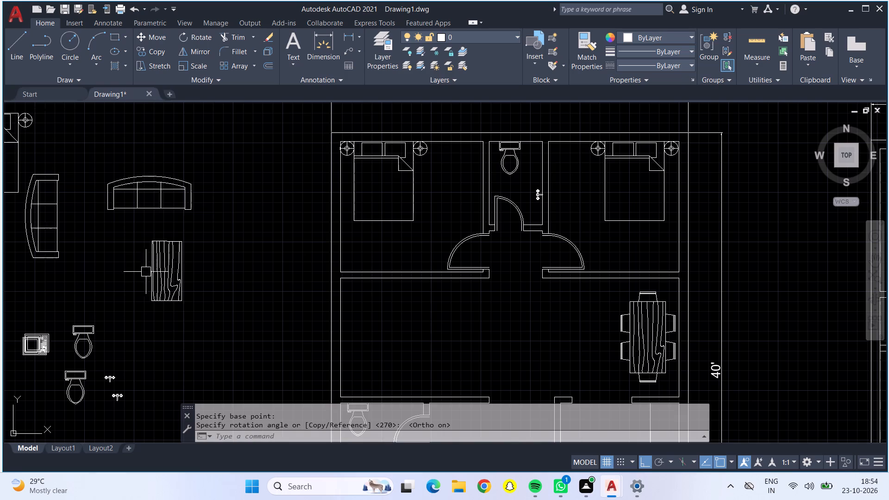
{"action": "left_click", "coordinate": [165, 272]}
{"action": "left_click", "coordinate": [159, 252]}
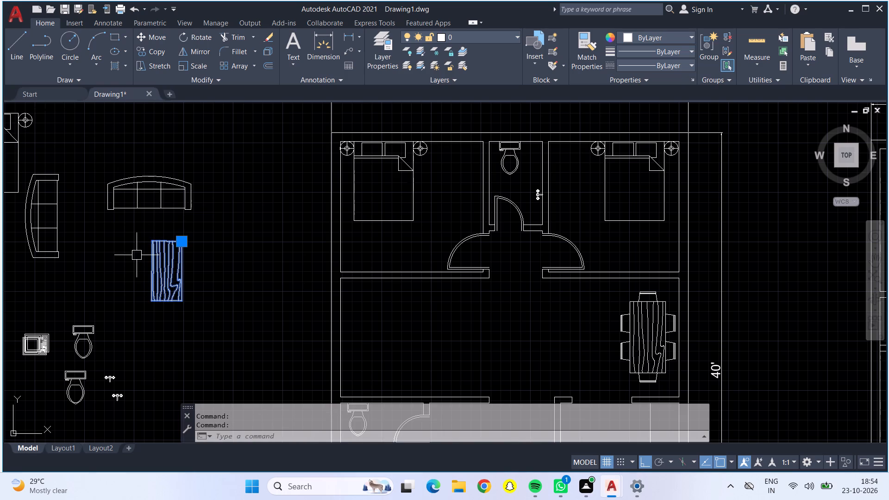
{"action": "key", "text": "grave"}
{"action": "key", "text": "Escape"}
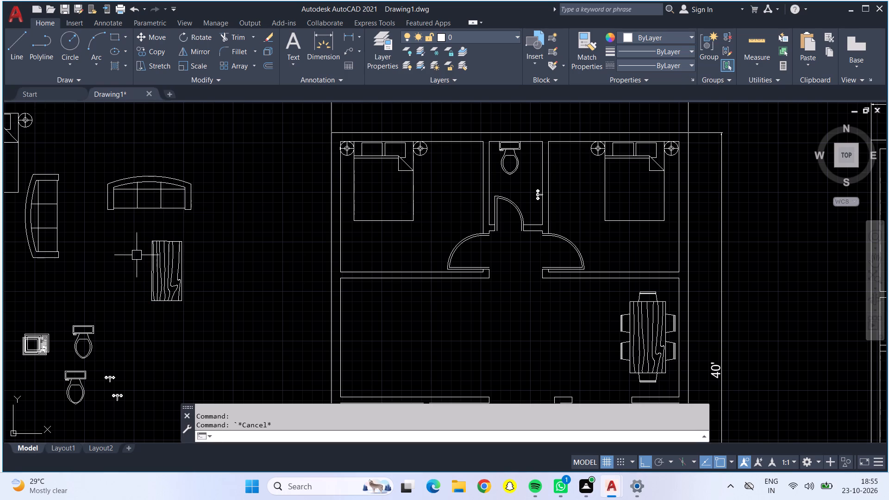
Move the upright wooden coffee table from the collection into the left part of the leftmost plan's central hall.
{"action": "scroll", "coordinate": [205, 281], "scroll_direction": "down", "scroll_amount": 1}
{"action": "middle_click_drag", "start_coordinate": [222, 285], "coordinate": [151, 258]}
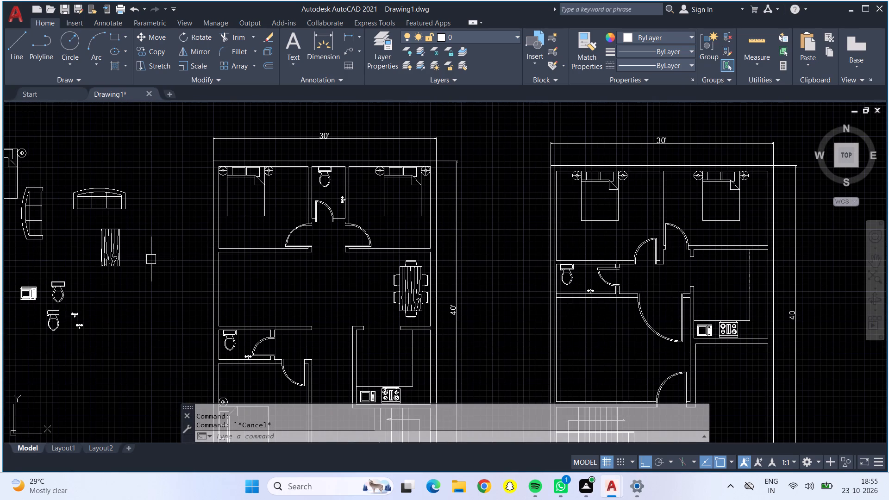
{"action": "left_click", "coordinate": [113, 245]}
{"action": "left_click", "coordinate": [147, 36]}
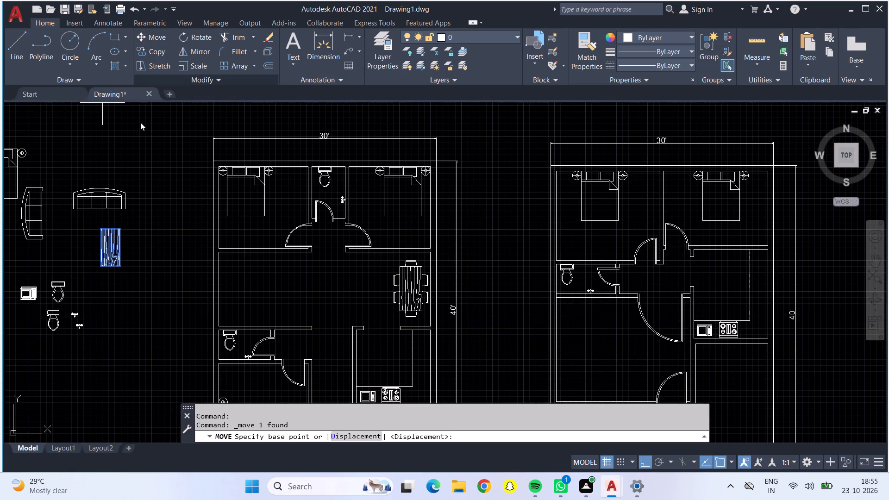
{"action": "left_click", "coordinate": [116, 243]}
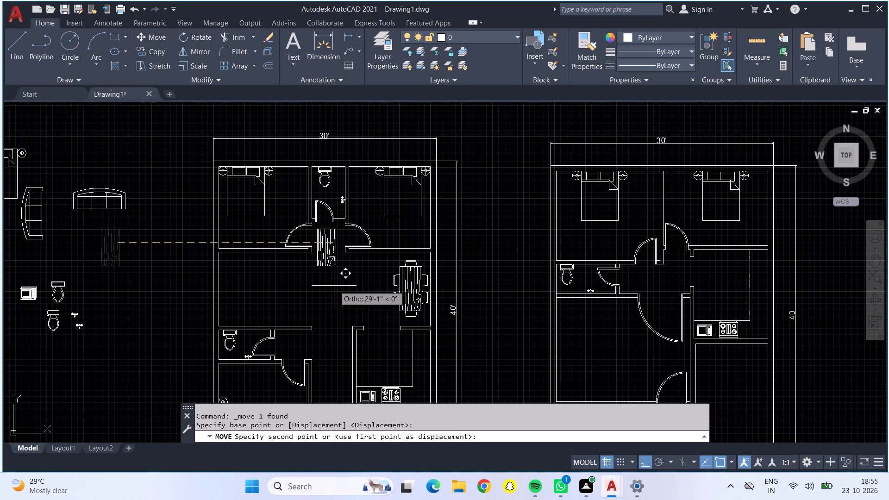
{"action": "key", "text": "F8"}
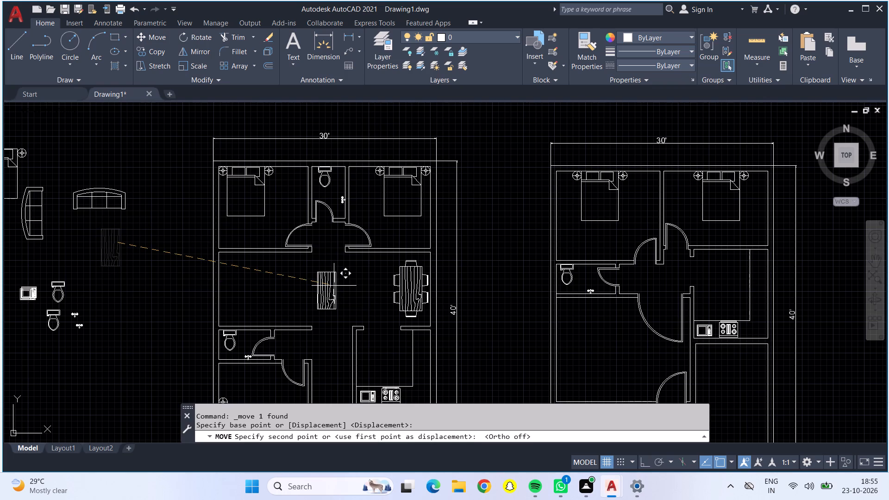
{"action": "scroll", "coordinate": [262, 290], "scroll_direction": "up", "scroll_amount": 2}
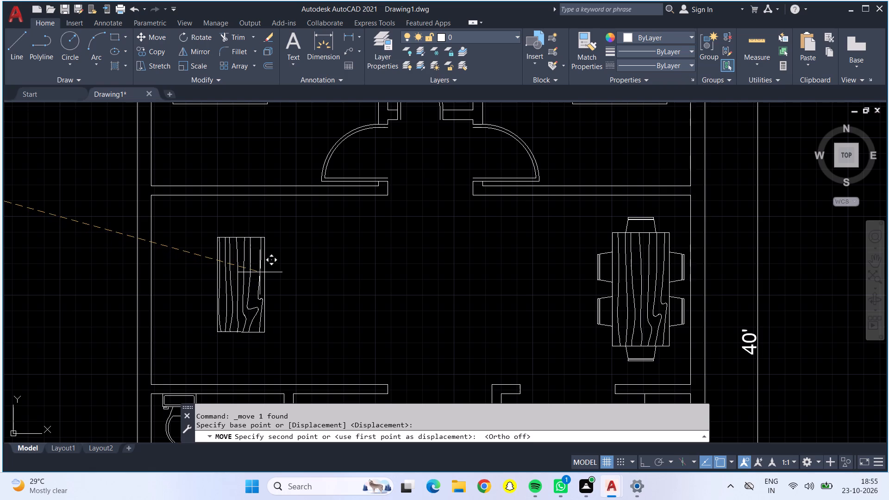
{"action": "left_click", "coordinate": [260, 272]}
Rotate the vertical sofa block in the collection a quarter turn counterclockwise so its curved back faces down.
{"action": "scroll", "coordinate": [260, 272], "scroll_direction": "down", "scroll_amount": 2}
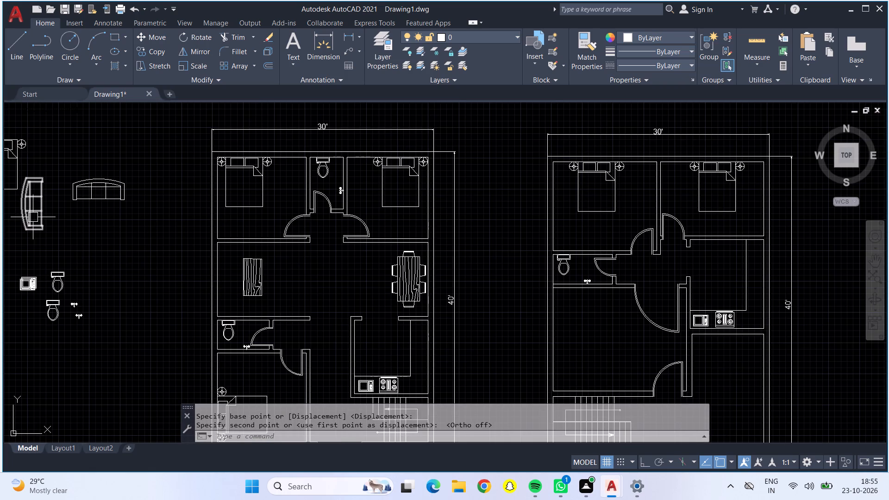
{"action": "left_click", "coordinate": [37, 217]}
{"action": "left_click", "coordinate": [193, 38]}
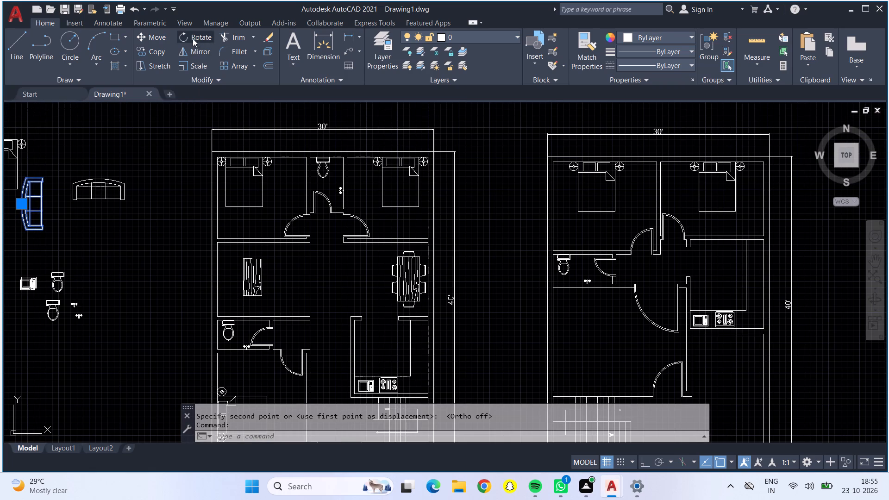
{"action": "left_click", "coordinate": [20, 225]}
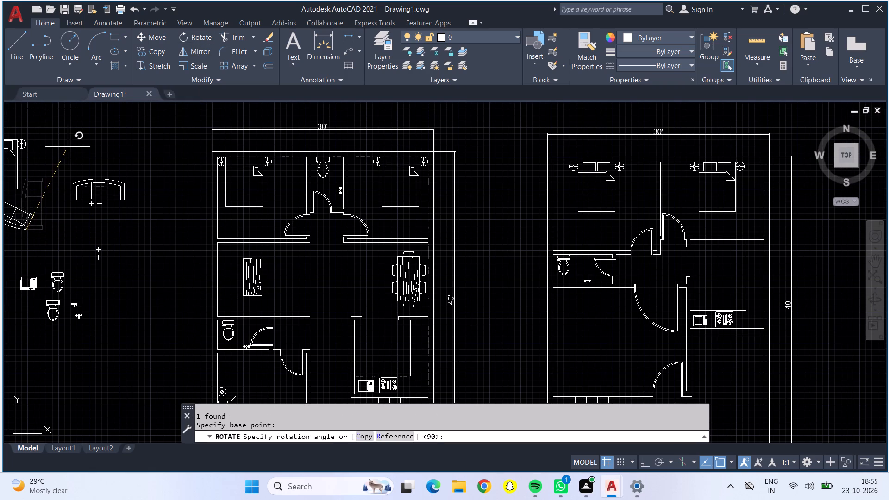
{"action": "key", "text": "F8"}
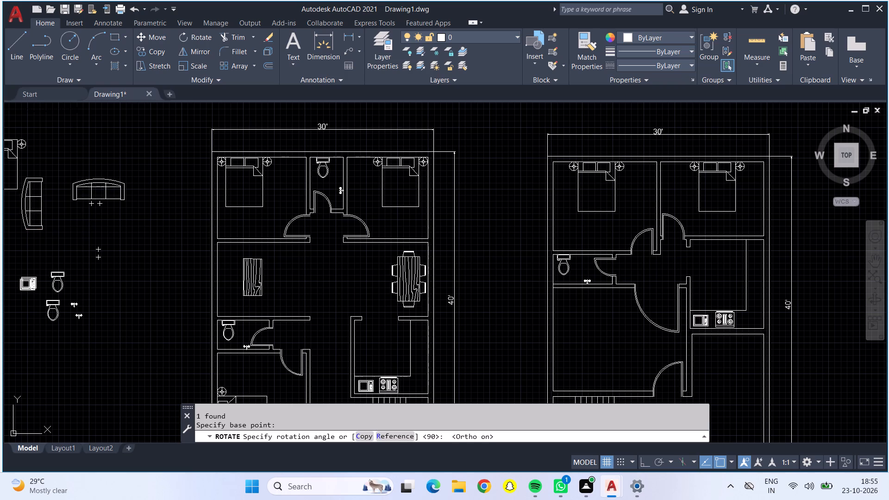
{"action": "scroll", "coordinate": [139, 214], "scroll_direction": "down", "scroll_amount": 2}
{"action": "middle_click_drag", "start_coordinate": [127, 236], "coordinate": [226, 239]}
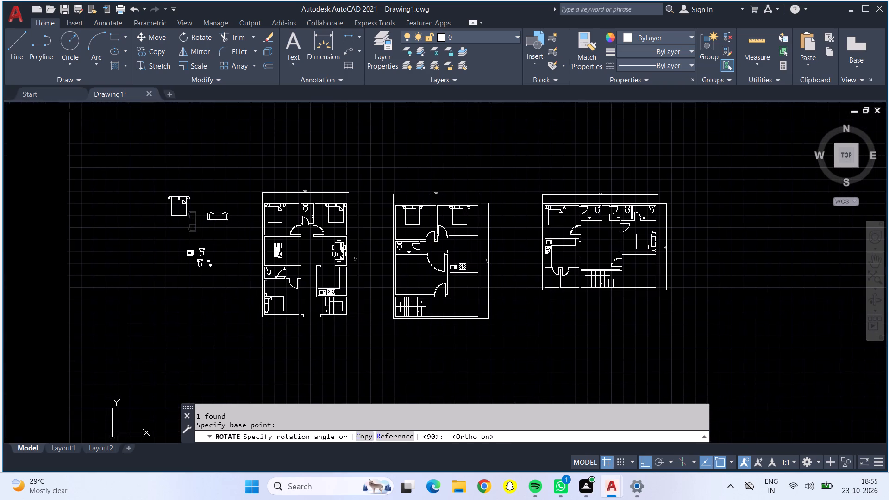
{"action": "left_click", "coordinate": [214, 191]}
Move the rotated sofa into the leftmost plan's central hall, with its curved back against the lower wall below the coffee table.
{"action": "left_click", "coordinate": [176, 231]}
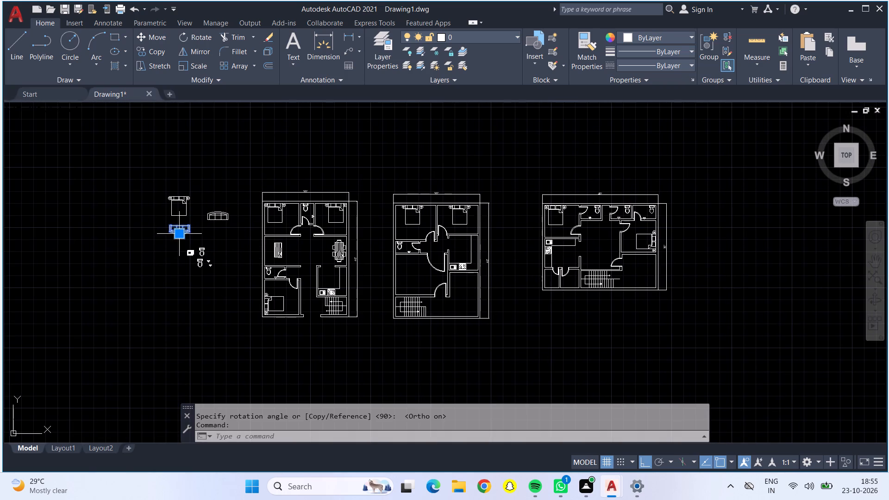
{"action": "left_click", "coordinate": [157, 35]}
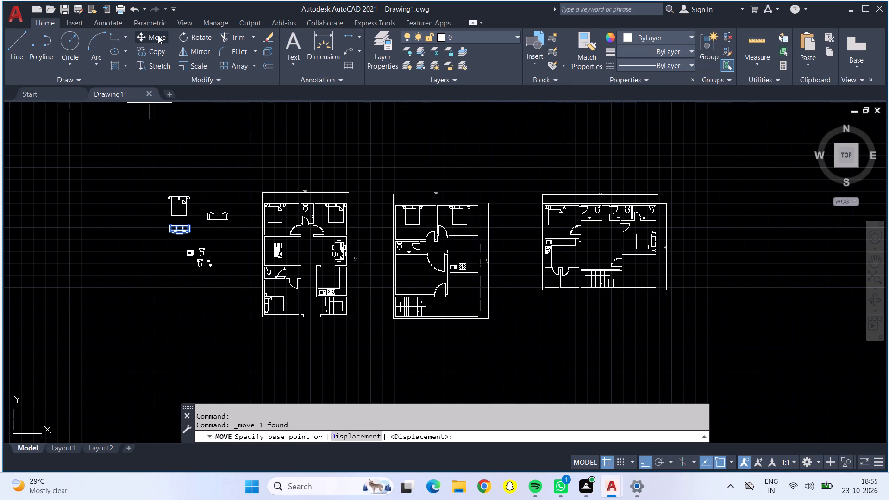
{"action": "left_click", "coordinate": [180, 229]}
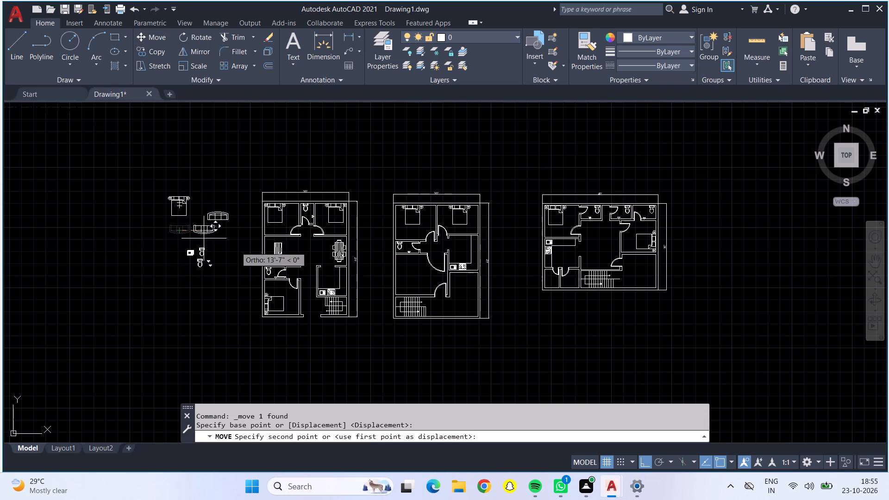
{"action": "key", "text": "F8"}
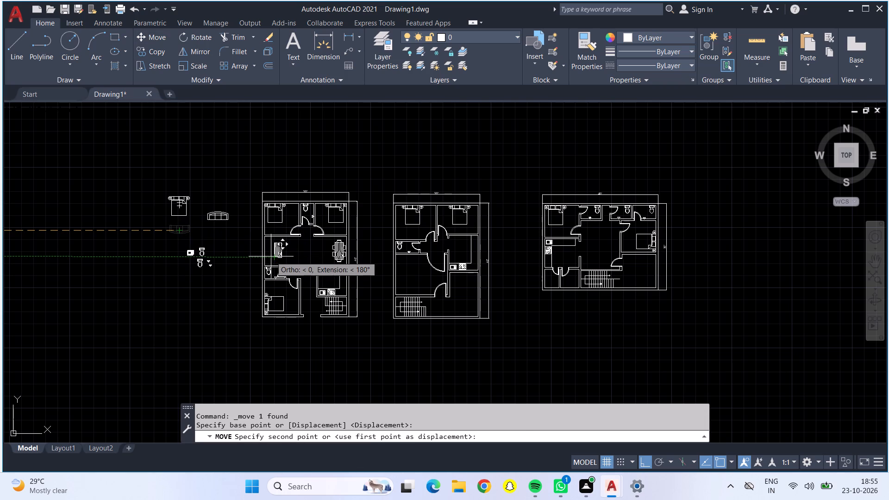
{"action": "scroll", "coordinate": [278, 260], "scroll_direction": "up", "scroll_amount": 4}
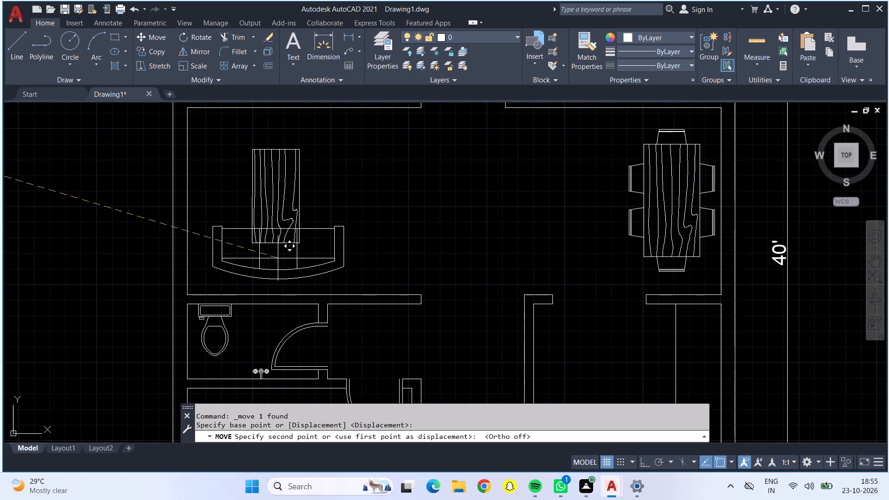
{"action": "scroll", "coordinate": [267, 275], "scroll_direction": "up", "scroll_amount": 2}
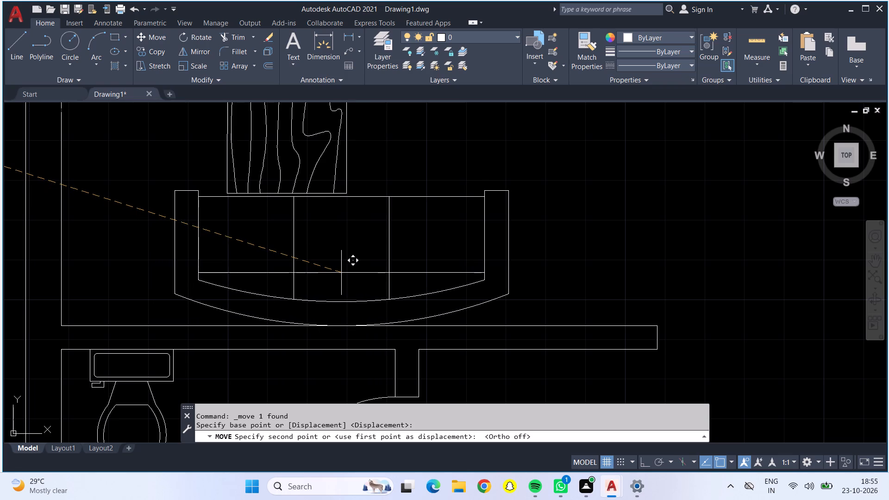
{"action": "left_click", "coordinate": [341, 273]}
Shift the coffee table slightly up and right in the hall to leave a gap above the lower sofa.
{"action": "scroll", "coordinate": [341, 273], "scroll_direction": "down", "scroll_amount": 2}
{"action": "left_click_drag", "start_coordinate": [308, 210], "coordinate": [304, 210]}
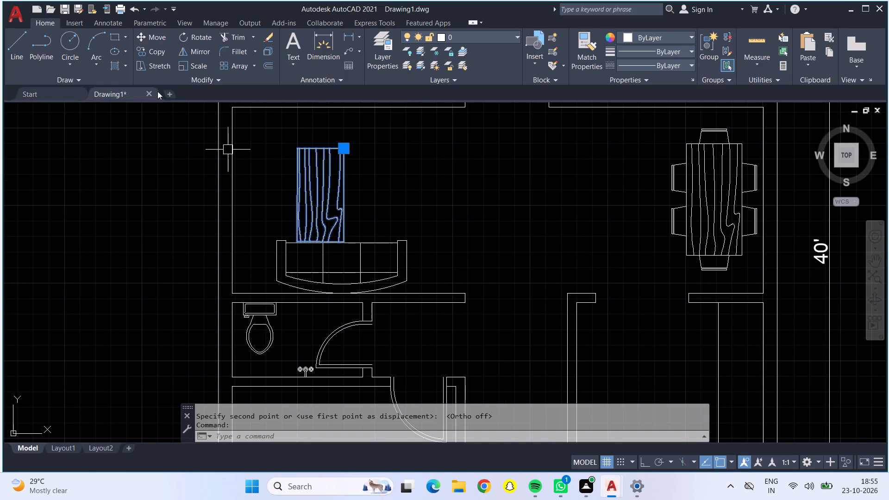
{"action": "left_click", "coordinate": [154, 36]}
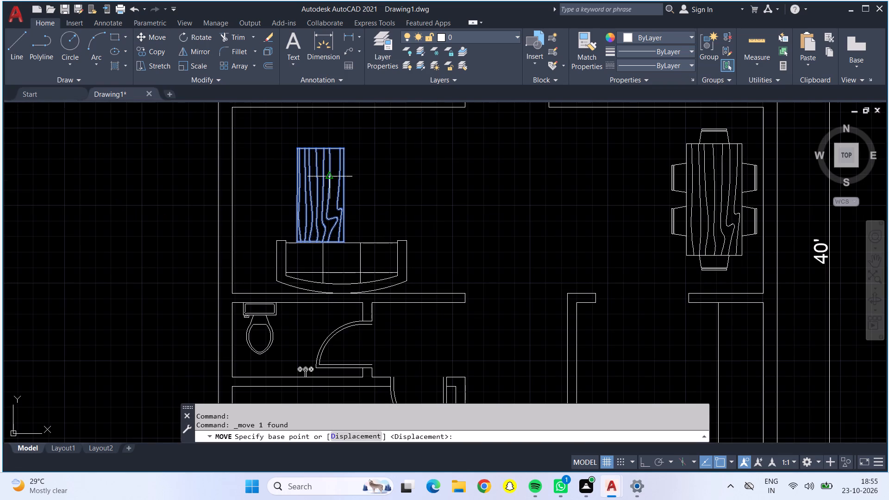
{"action": "left_click", "coordinate": [329, 178]}
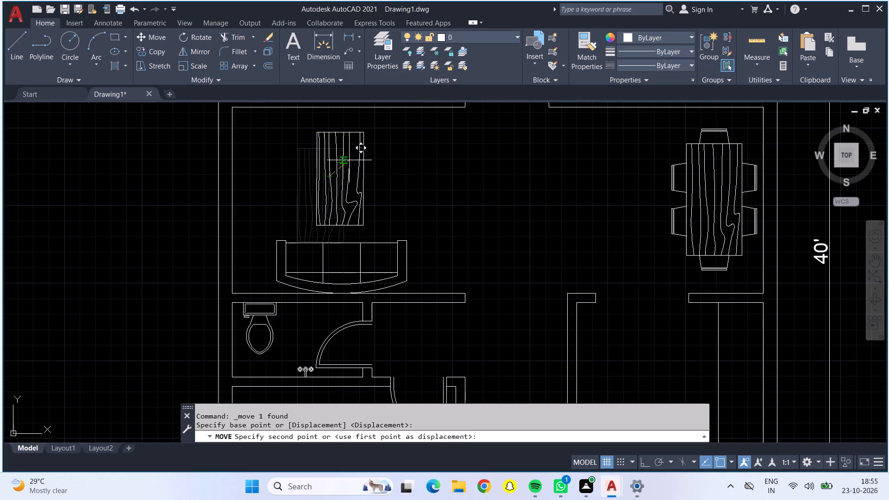
{"action": "left_click", "coordinate": [344, 162]}
Rotate the remaining sofa block in the collection a quarter turn counterclockwise so its curved back faces left.
{"action": "scroll", "coordinate": [278, 178], "scroll_direction": "down", "scroll_amount": 1}
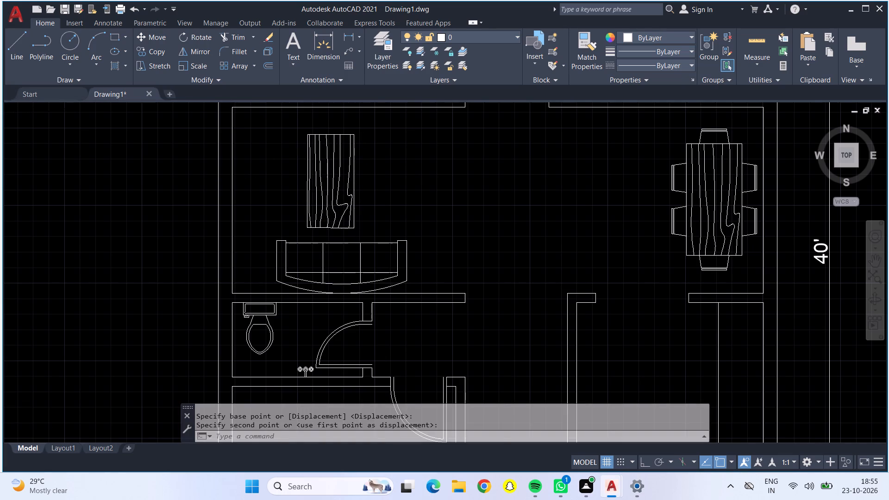
{"action": "middle_click_drag", "start_coordinate": [140, 166], "coordinate": [312, 195]}
{"action": "scroll", "coordinate": [312, 194], "scroll_direction": "down", "scroll_amount": 2}
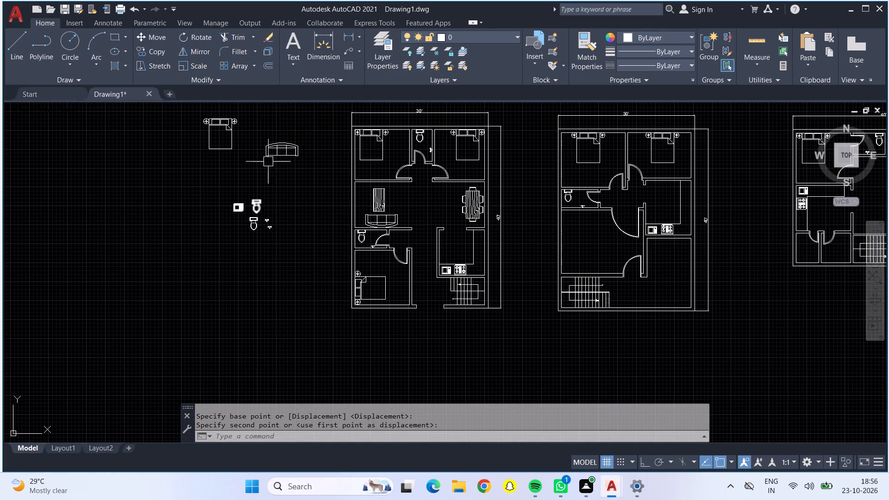
{"action": "left_click", "coordinate": [265, 151]}
{"action": "left_click", "coordinate": [203, 34]}
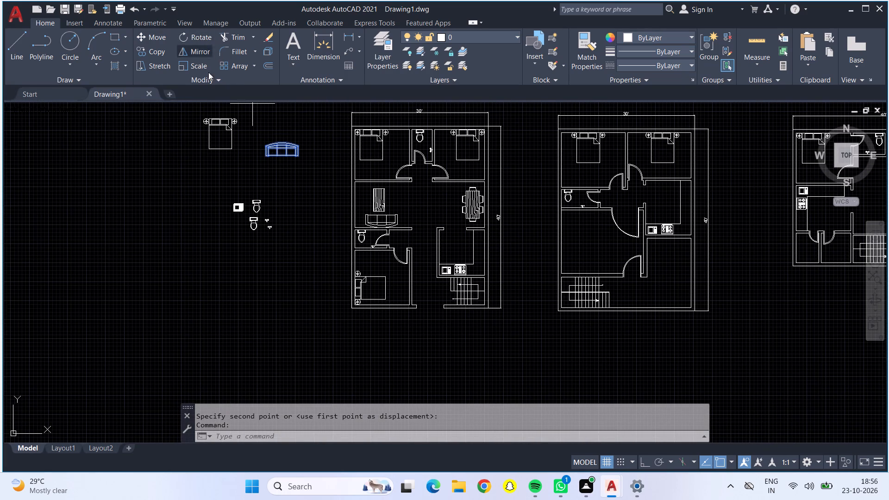
{"action": "left_click", "coordinate": [296, 152]}
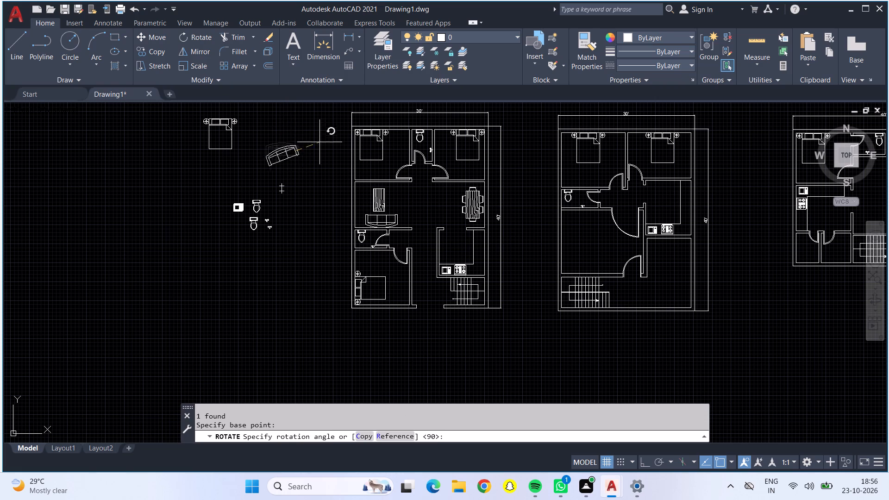
{"action": "key", "text": "F8"}
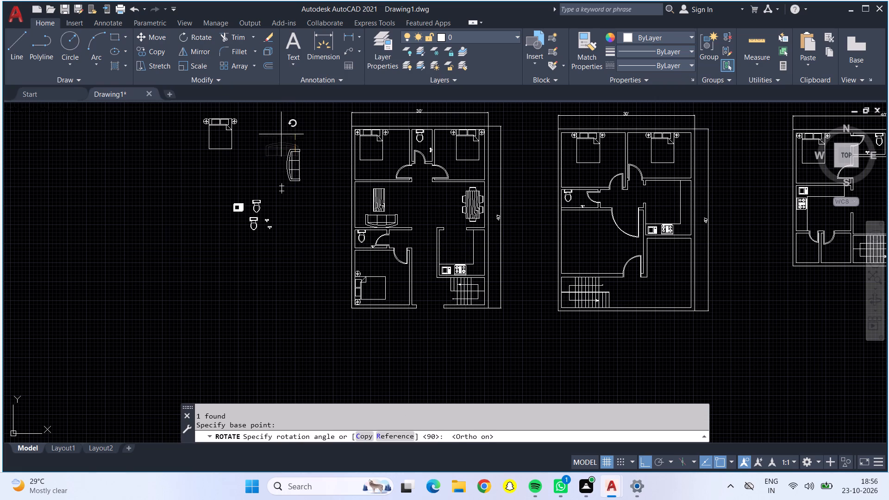
{"action": "left_click", "coordinate": [281, 125]}
Move the vertical sofa into the leftmost plan's central hall, with its curved back against the left wall beside the coffee table.
{"action": "left_click", "coordinate": [296, 148]}
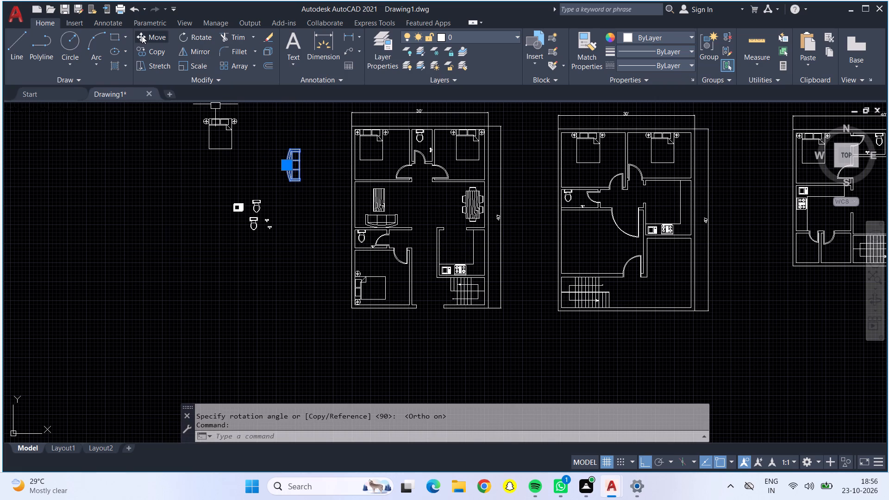
{"action": "left_click", "coordinate": [142, 36]}
{"action": "left_click", "coordinate": [294, 166]}
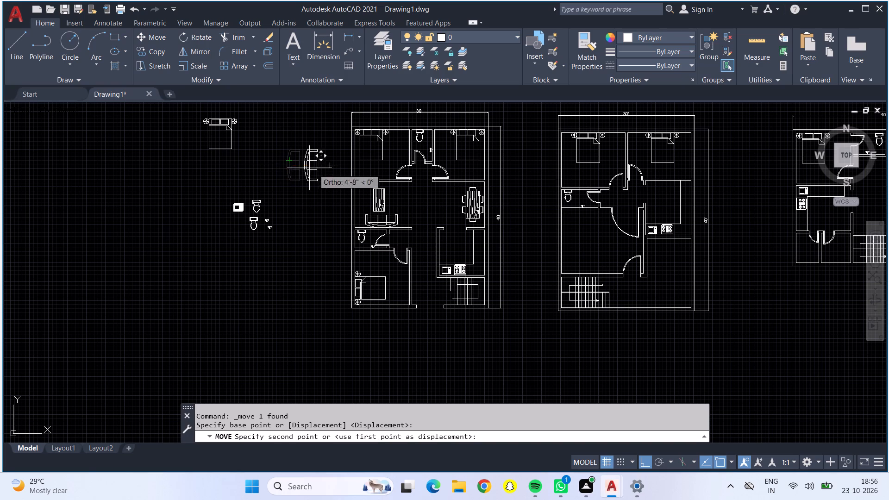
{"action": "key", "text": "F8"}
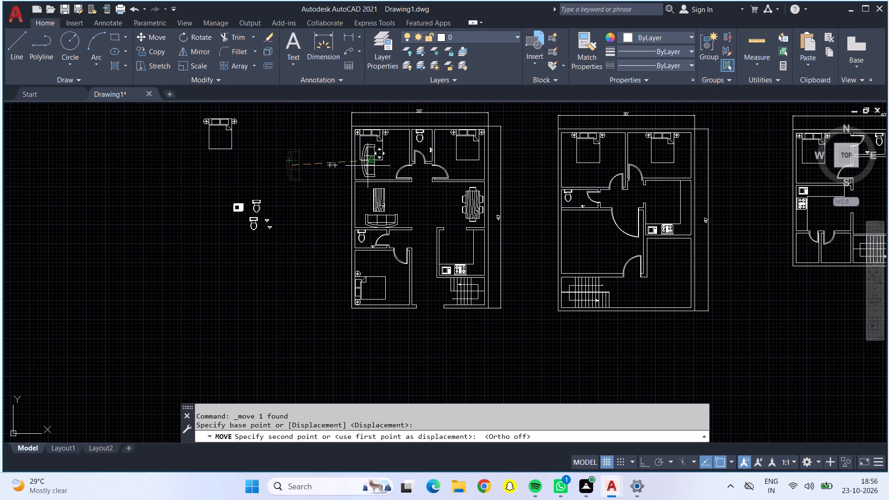
{"action": "scroll", "coordinate": [351, 210], "scroll_direction": "up", "scroll_amount": 3}
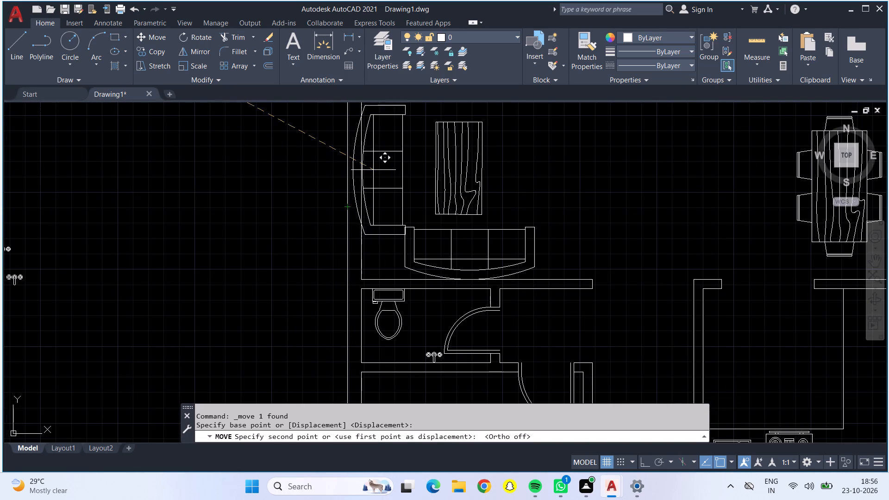
{"action": "middle_click_drag", "start_coordinate": [394, 169], "coordinate": [392, 252]}
{"action": "scroll", "coordinate": [392, 251], "scroll_direction": "up", "scroll_amount": 1}
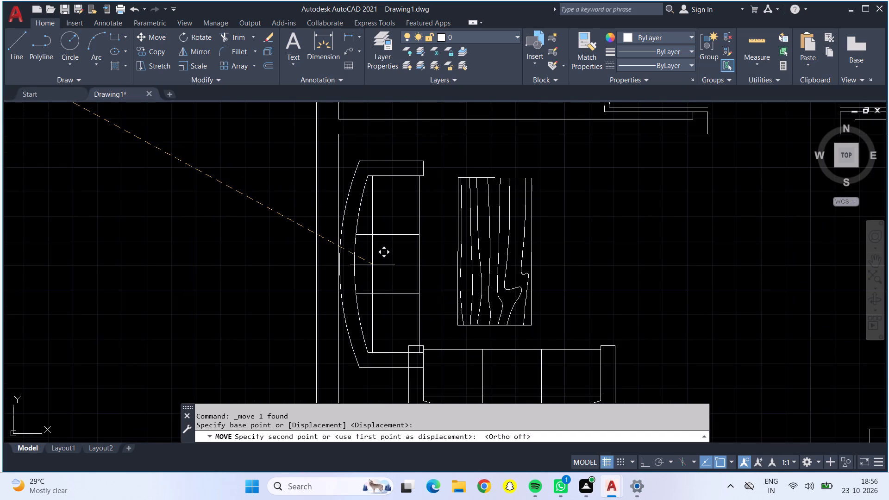
{"action": "left_click", "coordinate": [372, 264]}
Delete the leftover kitchen, toilet and tap blocks from the collection beside the leftmost plan.
{"action": "scroll", "coordinate": [462, 266], "scroll_direction": "down", "scroll_amount": 1}
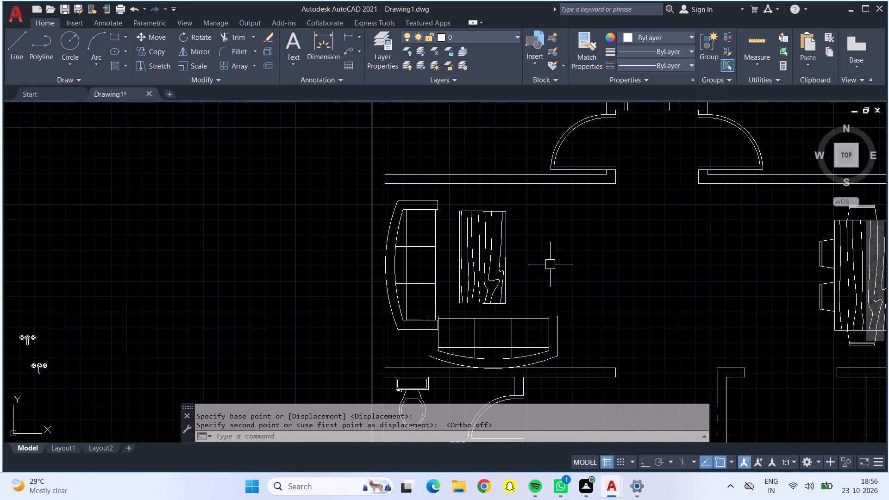
{"action": "middle_click_drag", "start_coordinate": [559, 256], "coordinate": [410, 284]}
{"action": "scroll", "coordinate": [490, 284], "scroll_direction": "down", "scroll_amount": 1}
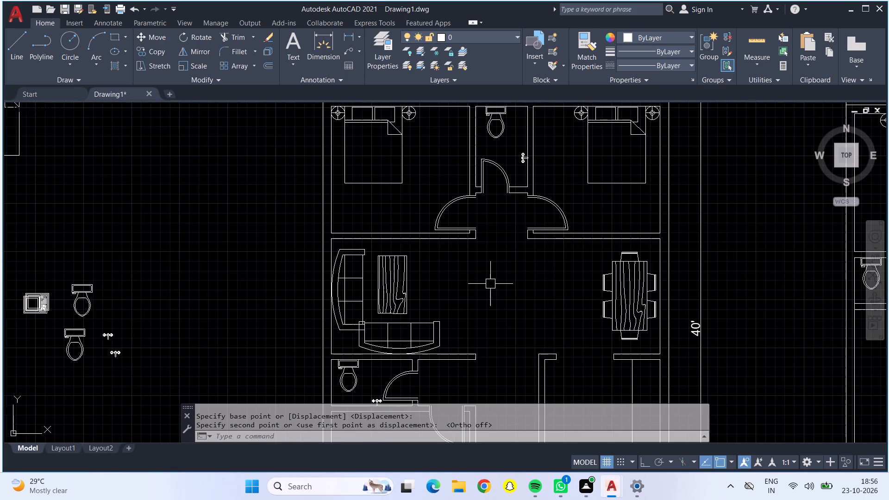
{"action": "middle_click_drag", "start_coordinate": [498, 293], "coordinate": [419, 278]}
{"action": "scroll", "coordinate": [419, 278], "scroll_direction": "down", "scroll_amount": 1}
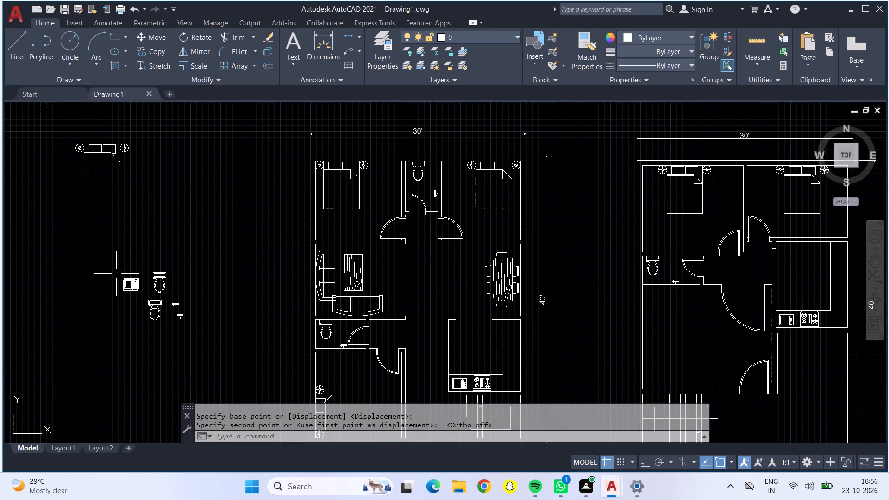
{"action": "left_click", "coordinate": [100, 255]}
{"action": "left_click", "coordinate": [213, 343]}
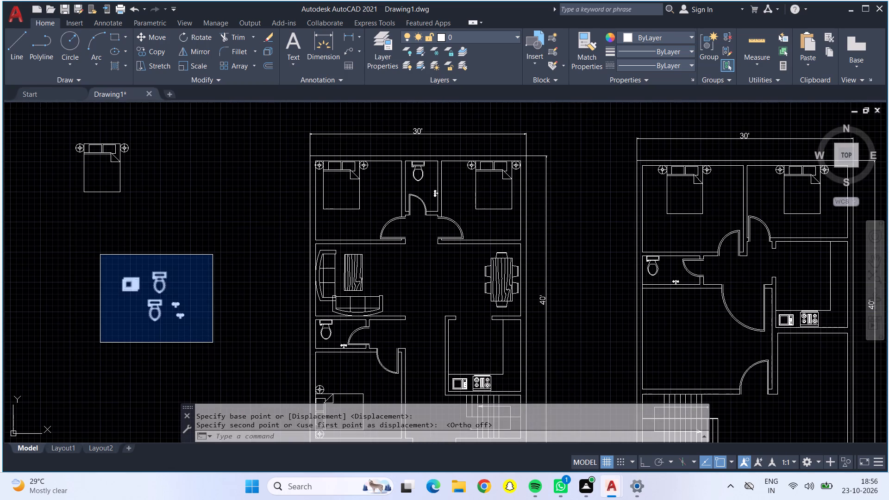
{"action": "key", "text": "Delete"}
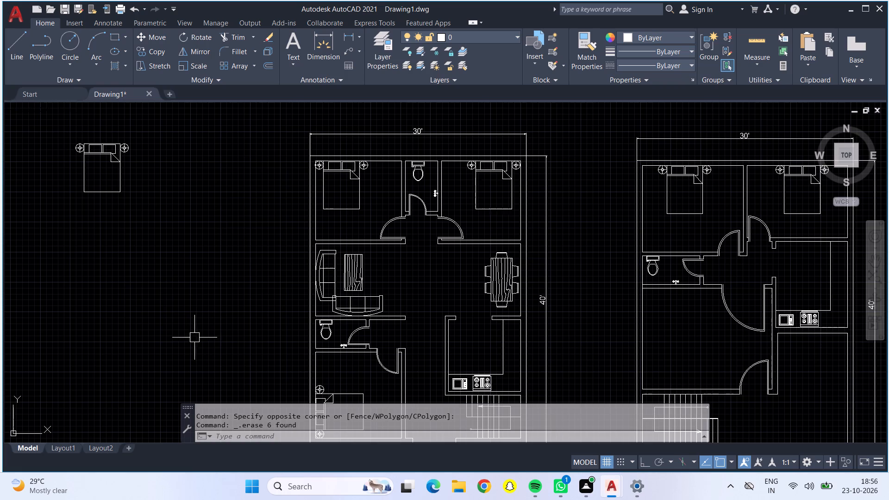
Delete the leftover double bed block with its side lamps beside the leftmost plan.
{"action": "left_click", "coordinate": [65, 129]}
{"action": "left_click", "coordinate": [174, 218]}
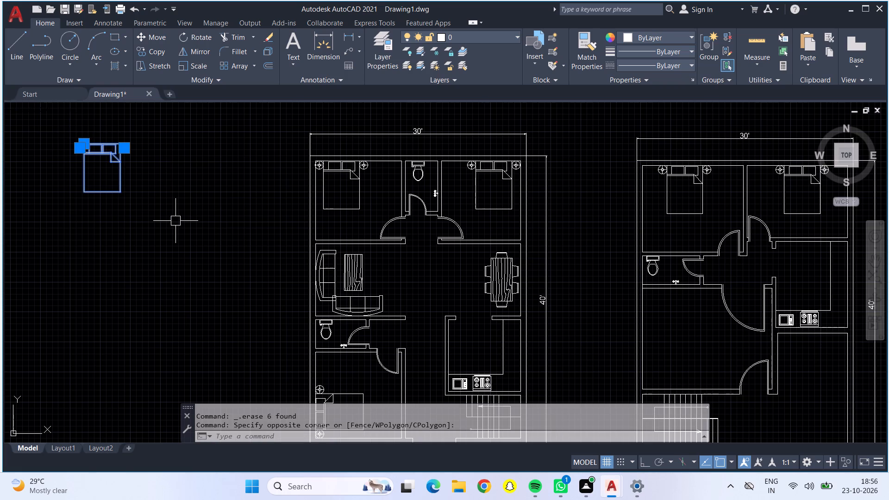
{"action": "key", "text": "Delete"}
{"action": "key", "text": "Delete"}
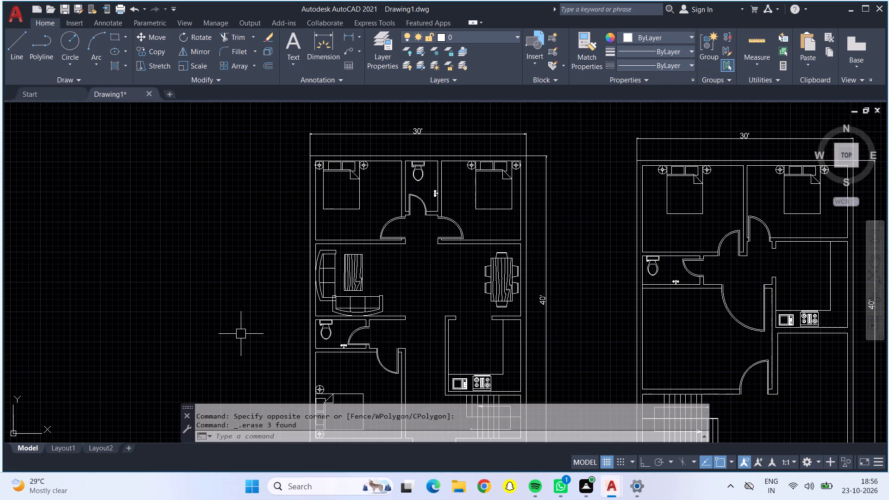
Copy the vertical sofa from the leftmost plan's hall into the middle plan's hall, with its curved back against the left wall.
{"action": "scroll", "coordinate": [394, 319], "scroll_direction": "down", "scroll_amount": 1}
{"action": "middle_click_drag", "start_coordinate": [400, 299], "coordinate": [258, 281]}
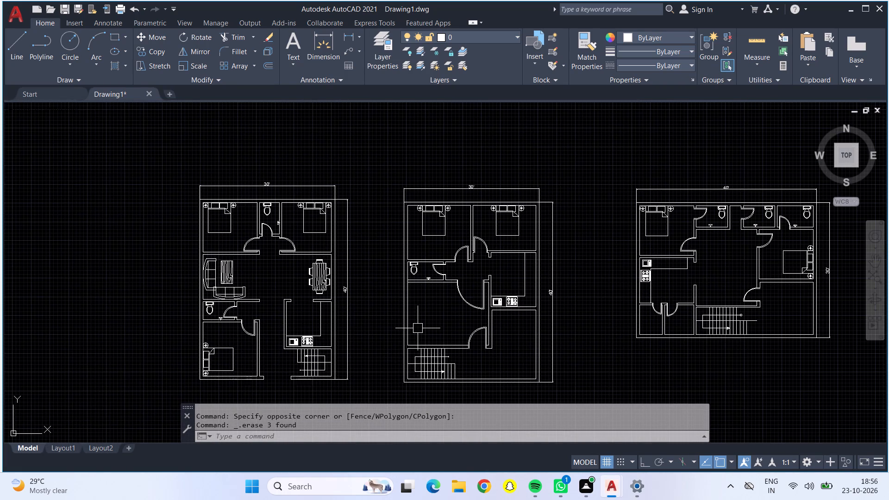
{"action": "middle_click_drag", "start_coordinate": [418, 328], "coordinate": [388, 282]}
{"action": "scroll", "coordinate": [361, 270], "scroll_direction": "up", "scroll_amount": 2}
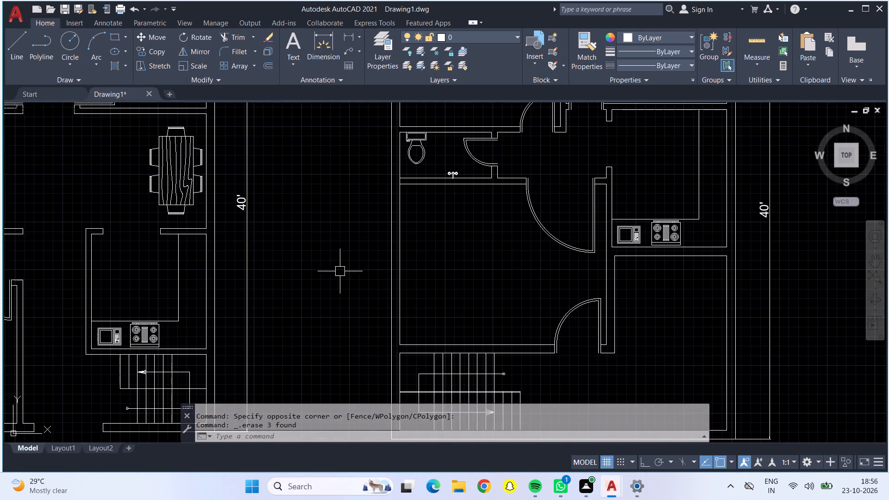
{"action": "middle_click_drag", "start_coordinate": [317, 272], "coordinate": [456, 339]}
{"action": "left_click", "coordinate": [45, 234]}
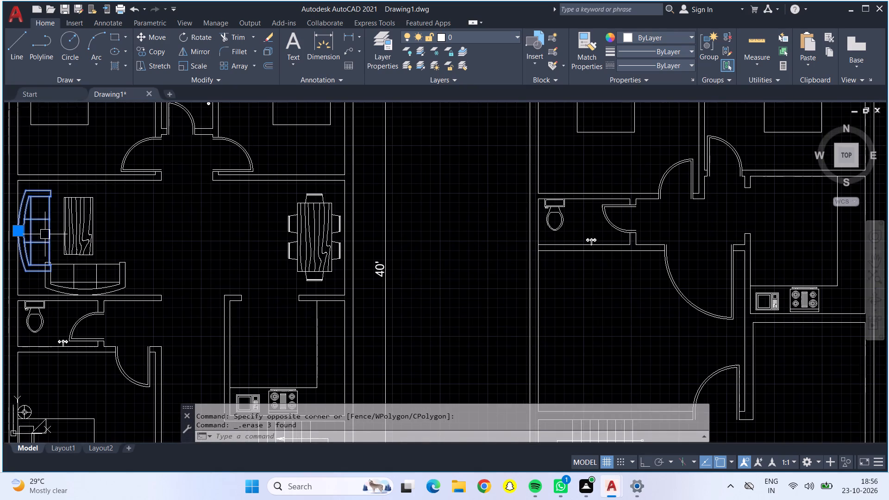
{"action": "left_click", "coordinate": [161, 47]}
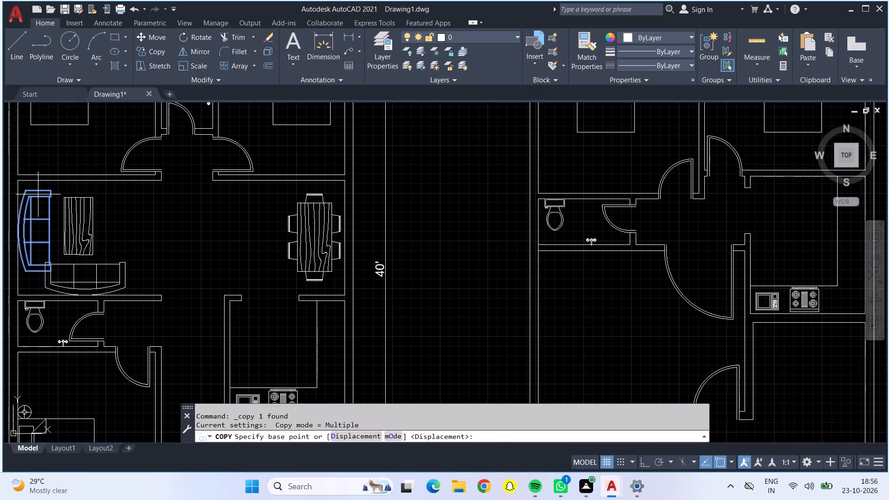
{"action": "left_click", "coordinate": [36, 209]}
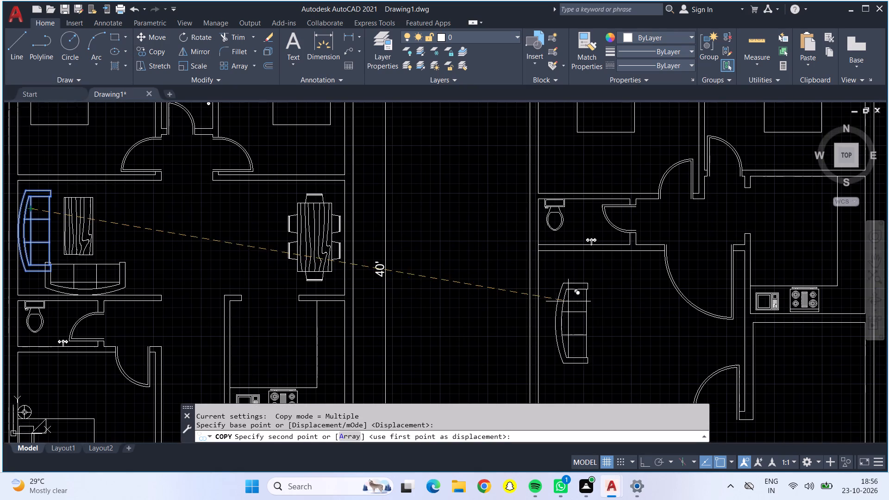
{"action": "middle_click_drag", "start_coordinate": [568, 301], "coordinate": [544, 260]}
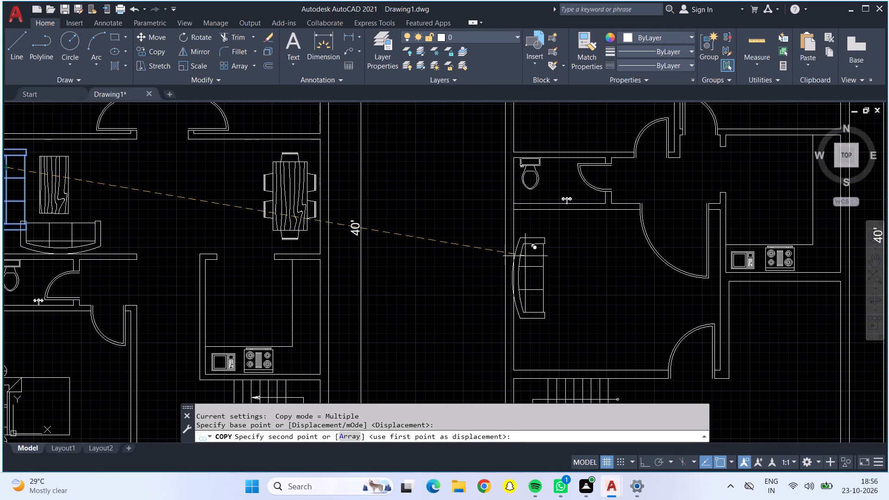
{"action": "scroll", "coordinate": [527, 259], "scroll_direction": "up", "scroll_amount": 2}
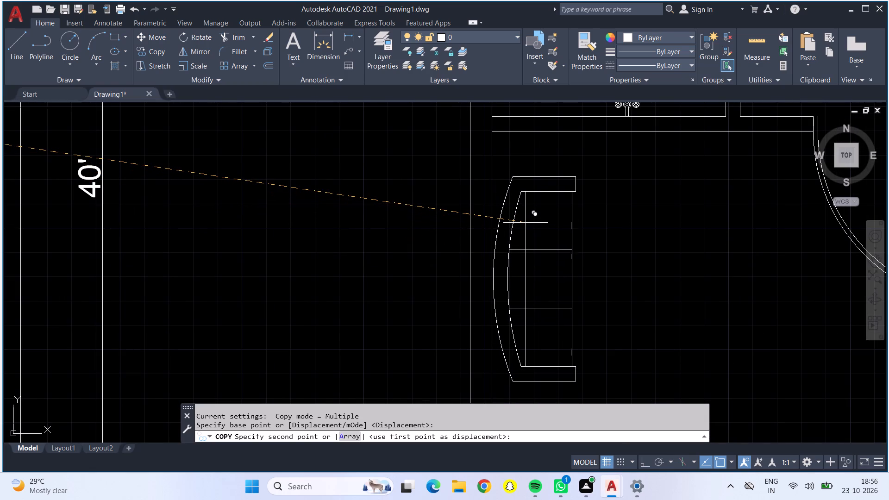
{"action": "left_click", "coordinate": [526, 223]}
Place another copy of the vertical sofa in the 40' by 30' plan's central hall, just above the staircase, and finish copying.
{"action": "scroll", "coordinate": [526, 223], "scroll_direction": "down", "scroll_amount": 2}
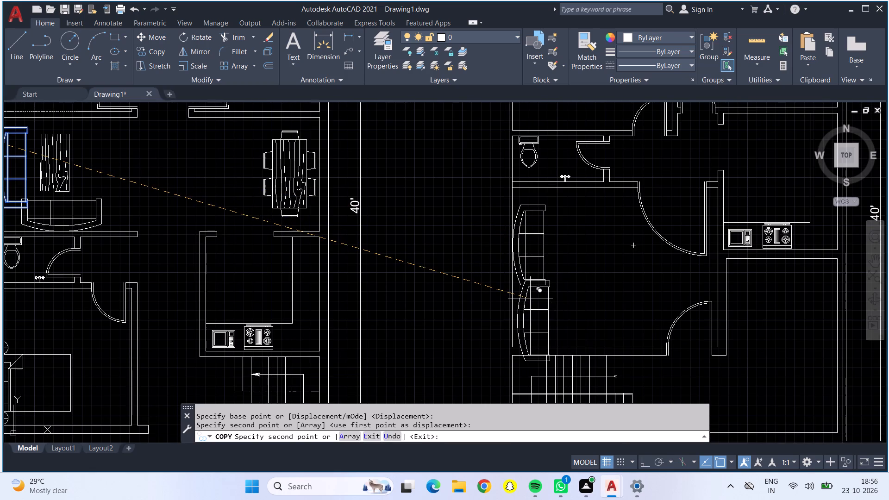
{"action": "scroll", "coordinate": [530, 299], "scroll_direction": "up", "scroll_amount": 2}
{"action": "scroll", "coordinate": [531, 301], "scroll_direction": "down", "scroll_amount": 1}
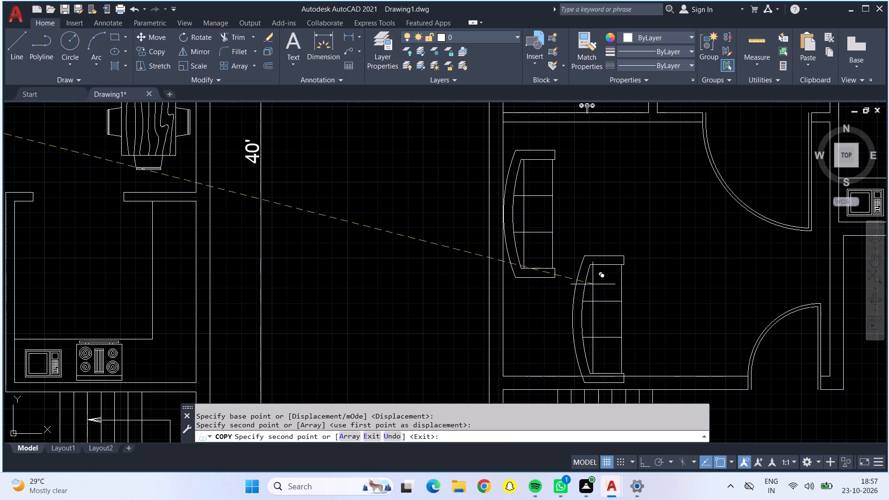
{"action": "scroll", "coordinate": [570, 262], "scroll_direction": "down", "scroll_amount": 2}
{"action": "scroll", "coordinate": [642, 258], "scroll_direction": "down", "scroll_amount": 1}
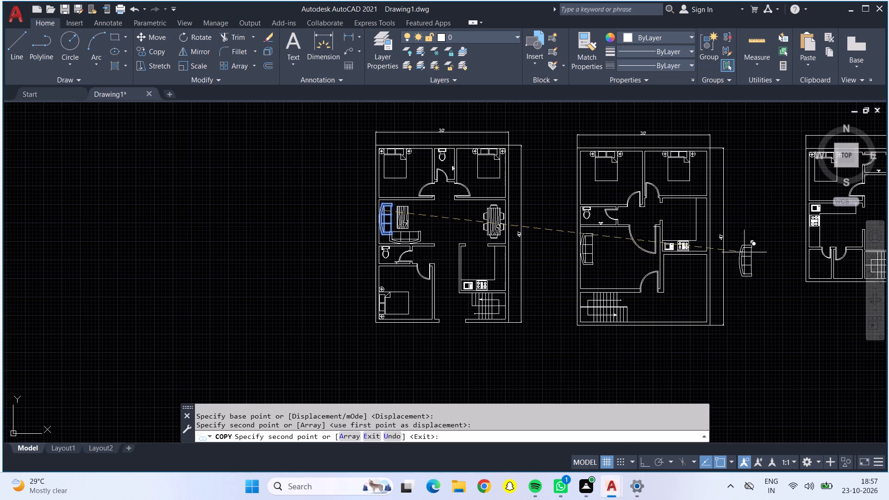
{"action": "middle_click_drag", "start_coordinate": [744, 252], "coordinate": [406, 316]}
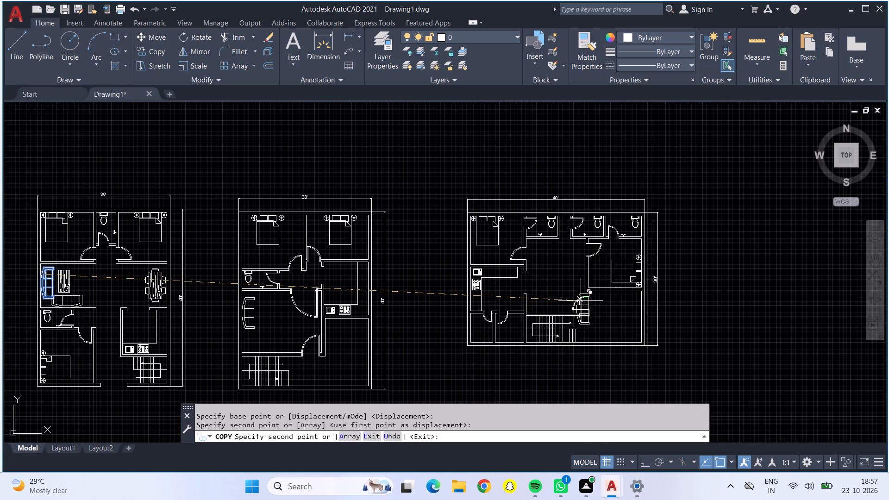
{"action": "scroll", "coordinate": [545, 293], "scroll_direction": "up", "scroll_amount": 3}
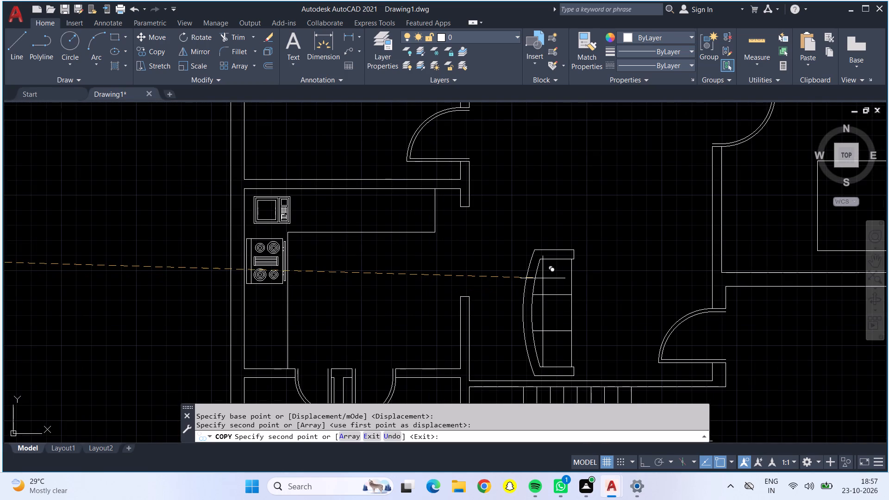
{"action": "left_click", "coordinate": [543, 278]}
{"action": "key", "text": "Escape"}
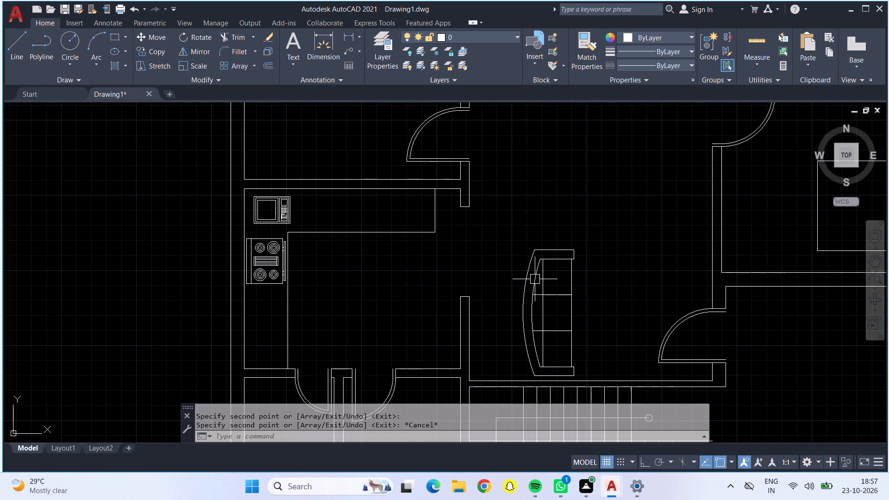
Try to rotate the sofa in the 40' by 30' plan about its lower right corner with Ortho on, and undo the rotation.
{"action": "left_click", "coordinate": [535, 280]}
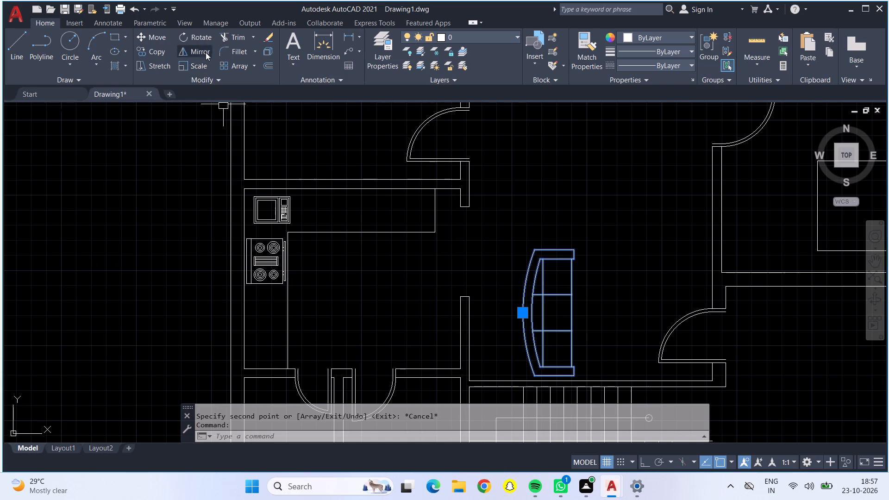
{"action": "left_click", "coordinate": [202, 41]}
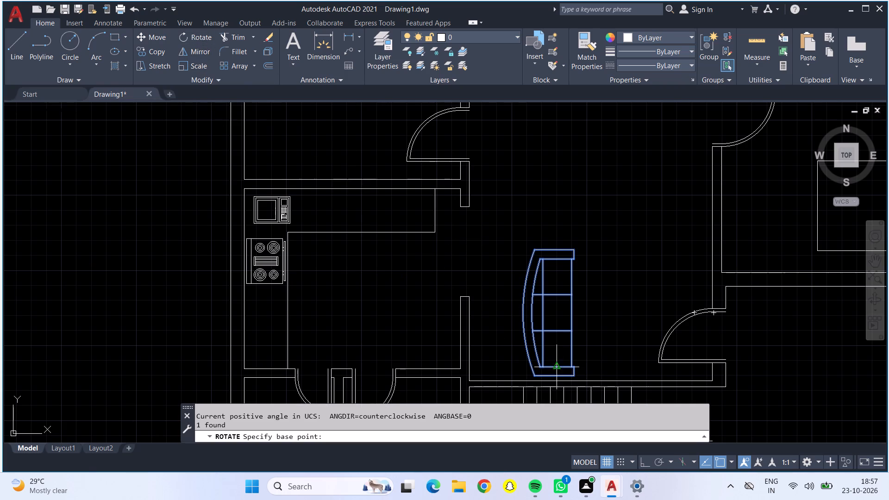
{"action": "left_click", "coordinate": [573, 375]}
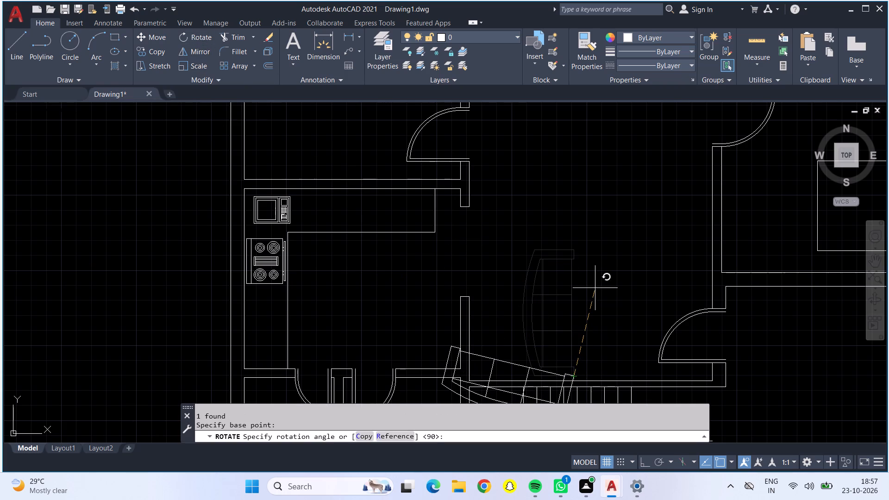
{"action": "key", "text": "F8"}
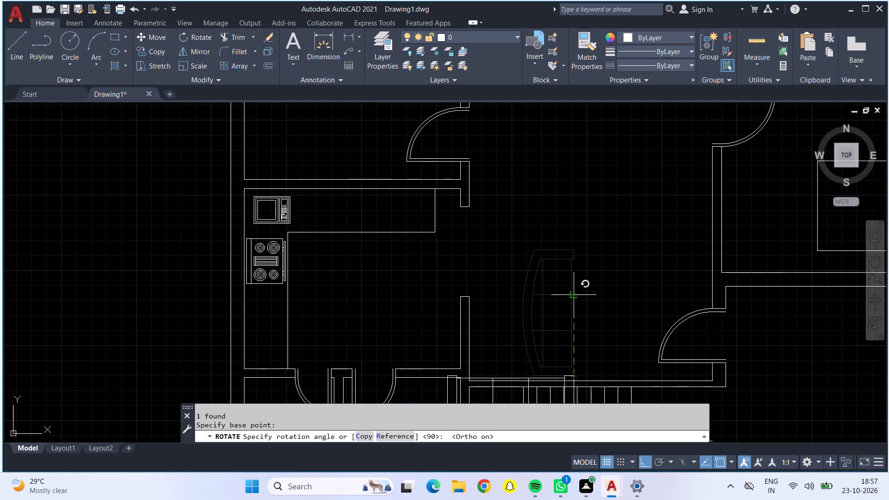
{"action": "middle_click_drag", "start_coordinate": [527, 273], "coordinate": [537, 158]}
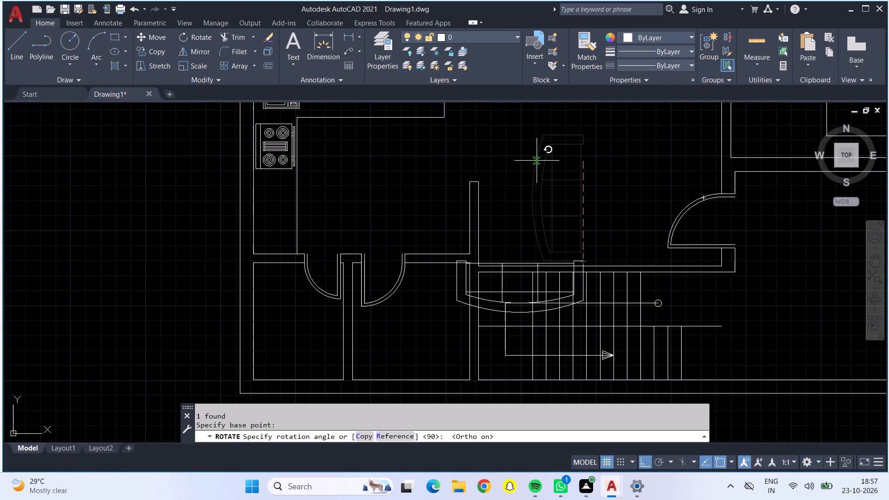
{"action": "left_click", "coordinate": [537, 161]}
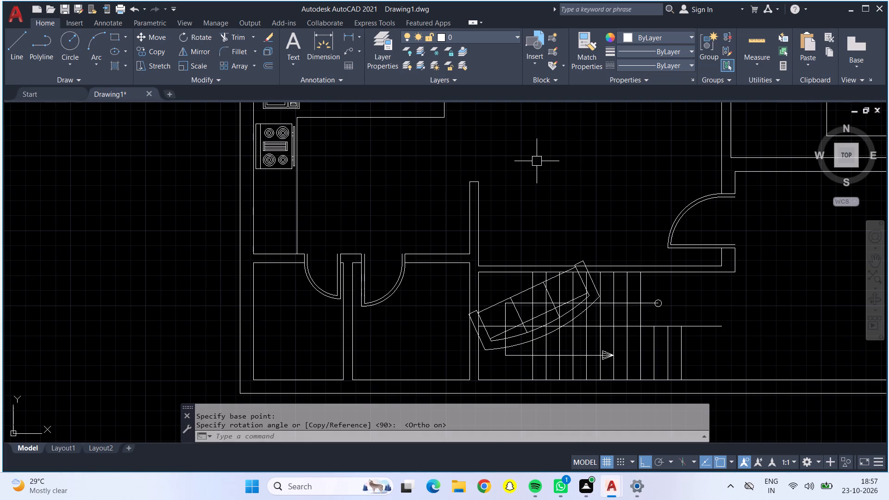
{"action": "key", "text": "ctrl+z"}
Move the middle plan's sofa away from the left wall, right and slightly down towards the centre of the hall.
{"action": "scroll", "coordinate": [526, 165], "scroll_direction": "down", "scroll_amount": 3}
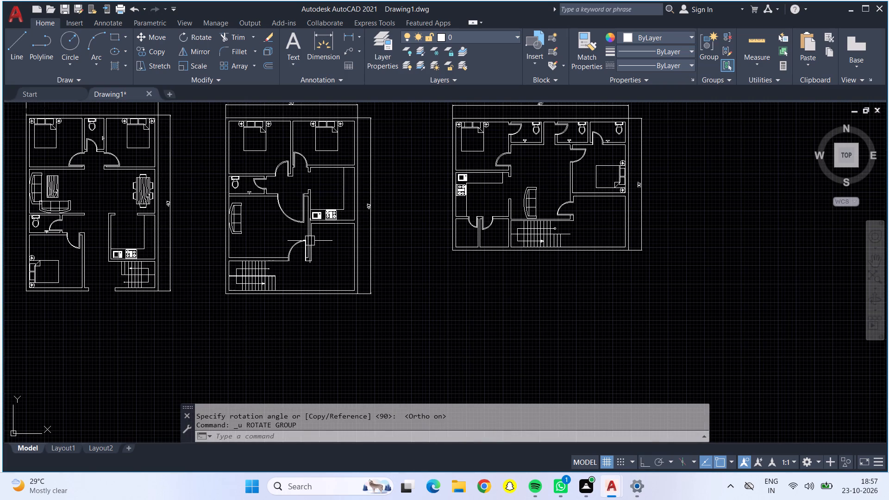
{"action": "middle_click", "coordinate": [235, 220]}
{"action": "scroll", "coordinate": [236, 223], "scroll_direction": "down", "scroll_amount": 1}
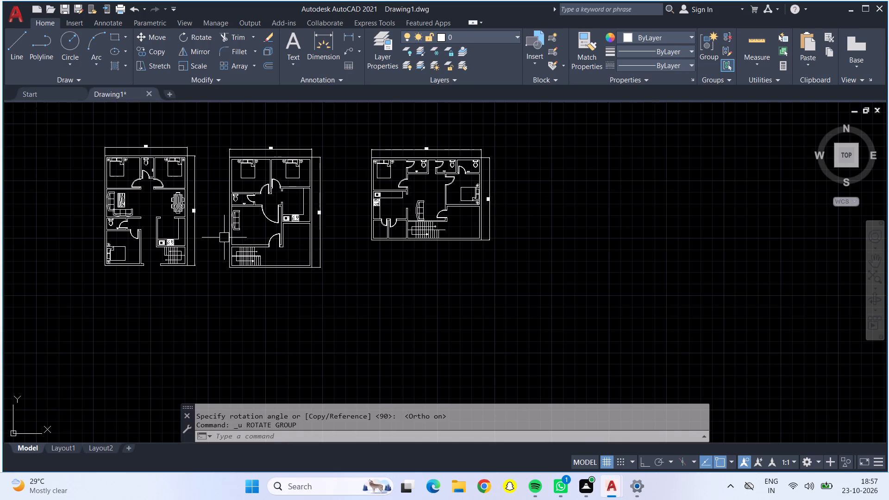
{"action": "scroll", "coordinate": [266, 238], "scroll_direction": "up", "scroll_amount": 2}
{"action": "middle_click_drag", "start_coordinate": [266, 237], "coordinate": [307, 250]}
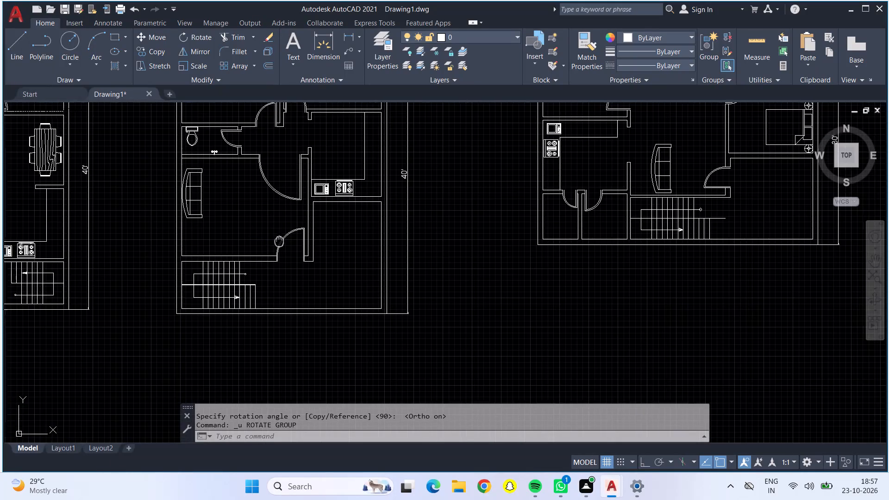
{"action": "middle_click_drag", "start_coordinate": [307, 250], "coordinate": [332, 258]}
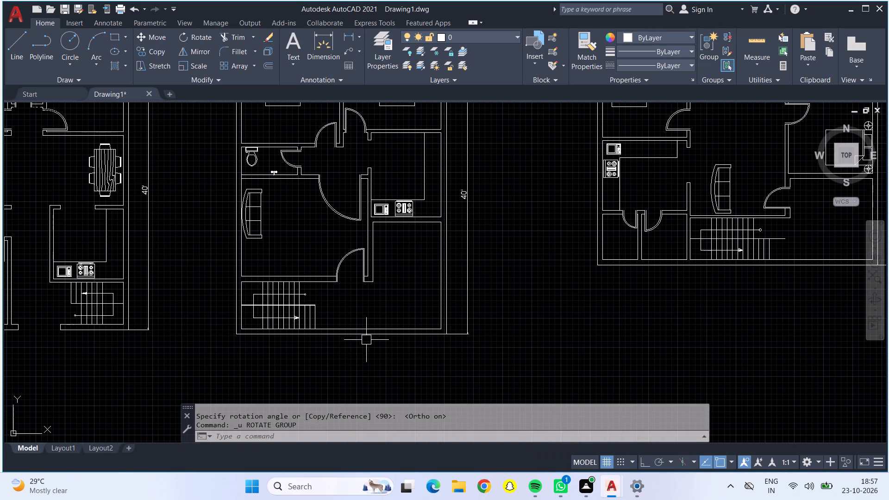
{"action": "scroll", "coordinate": [364, 318], "scroll_direction": "down", "scroll_amount": 1}
{"action": "middle_click_drag", "start_coordinate": [250, 282], "coordinate": [319, 310]}
{"action": "scroll", "coordinate": [166, 260], "scroll_direction": "up", "scroll_amount": 1}
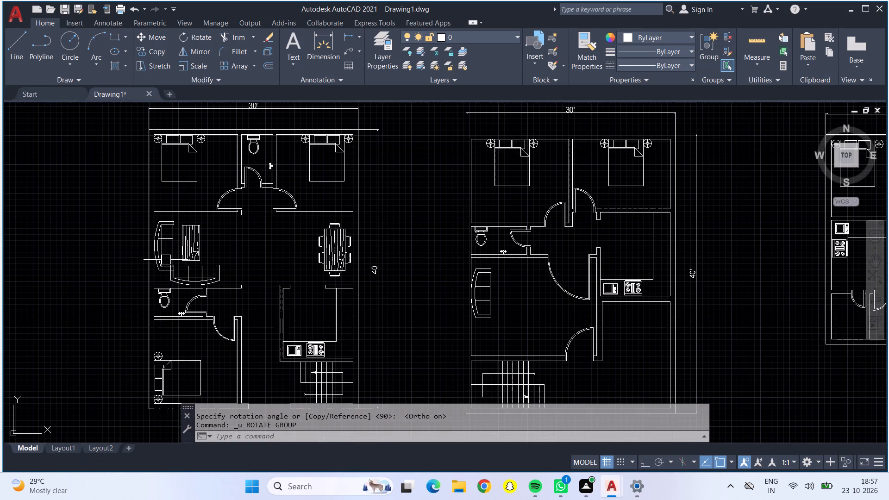
{"action": "left_click", "coordinate": [486, 293]}
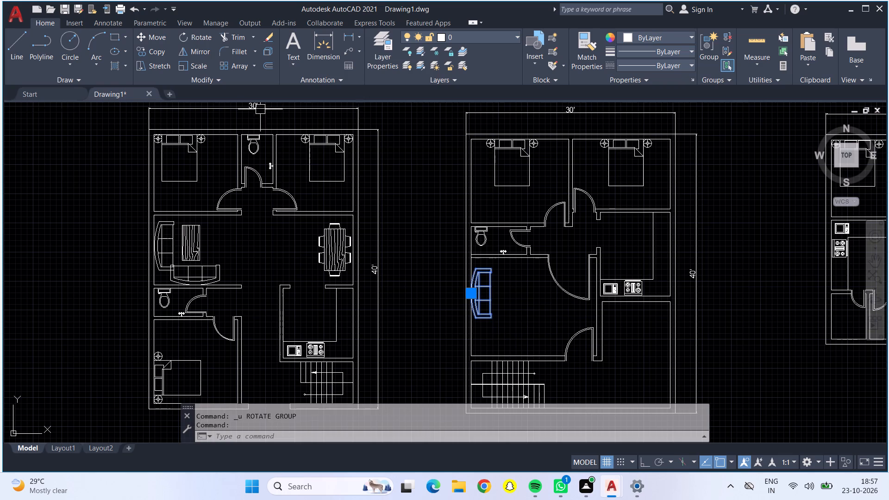
{"action": "left_click", "coordinate": [163, 33]}
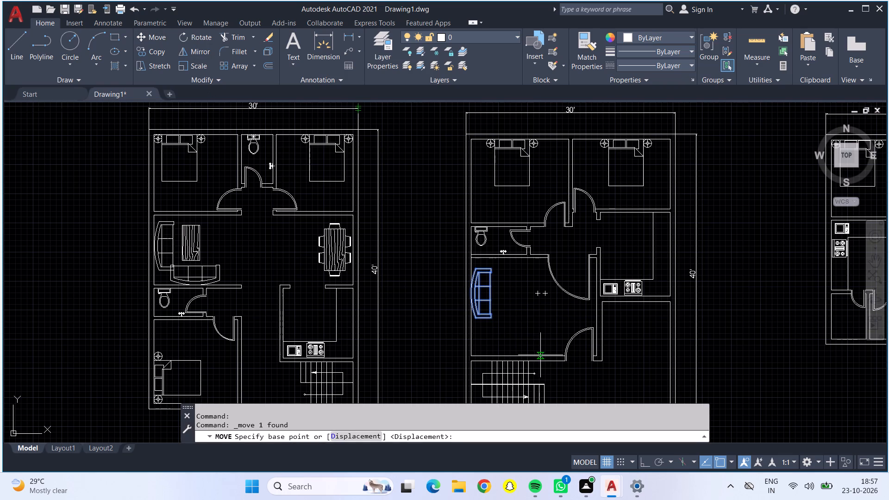
{"action": "scroll", "coordinate": [476, 295], "scroll_direction": "up", "scroll_amount": 2}
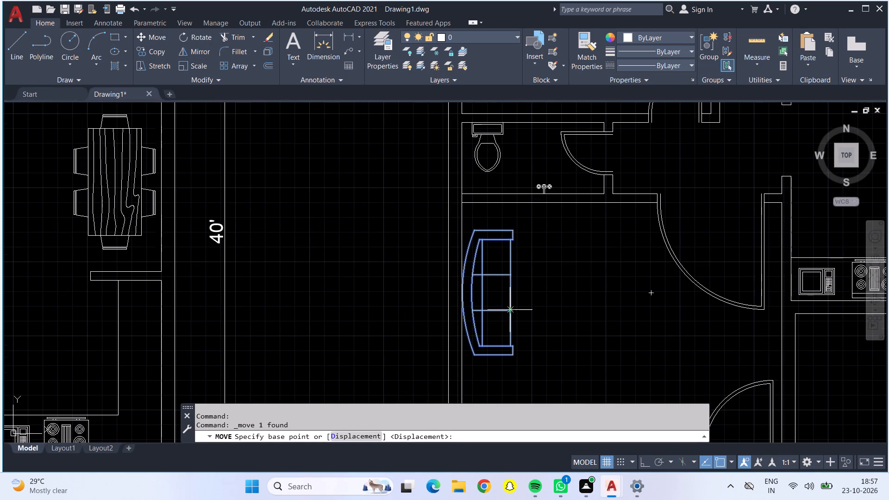
{"action": "left_click", "coordinate": [511, 312]}
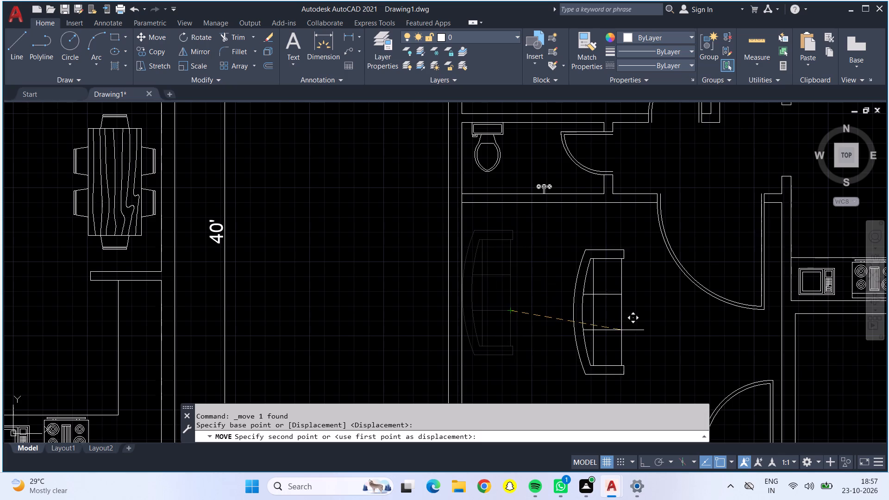
{"action": "left_click", "coordinate": [621, 336]}
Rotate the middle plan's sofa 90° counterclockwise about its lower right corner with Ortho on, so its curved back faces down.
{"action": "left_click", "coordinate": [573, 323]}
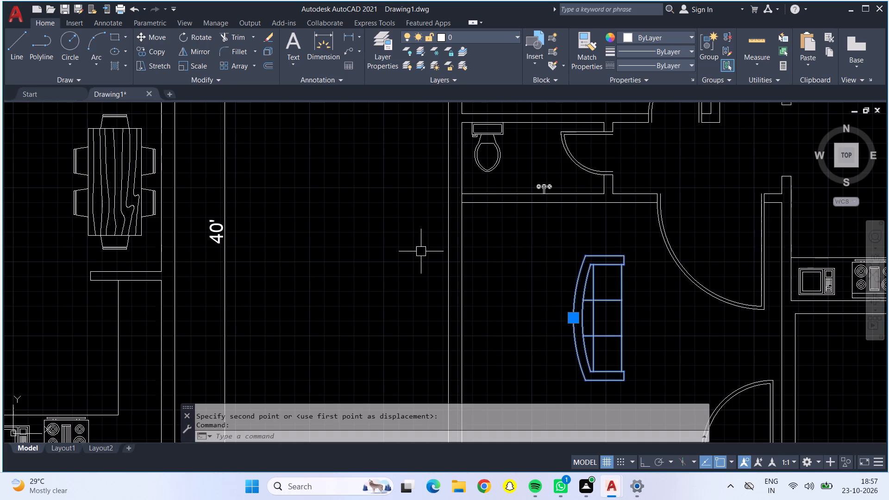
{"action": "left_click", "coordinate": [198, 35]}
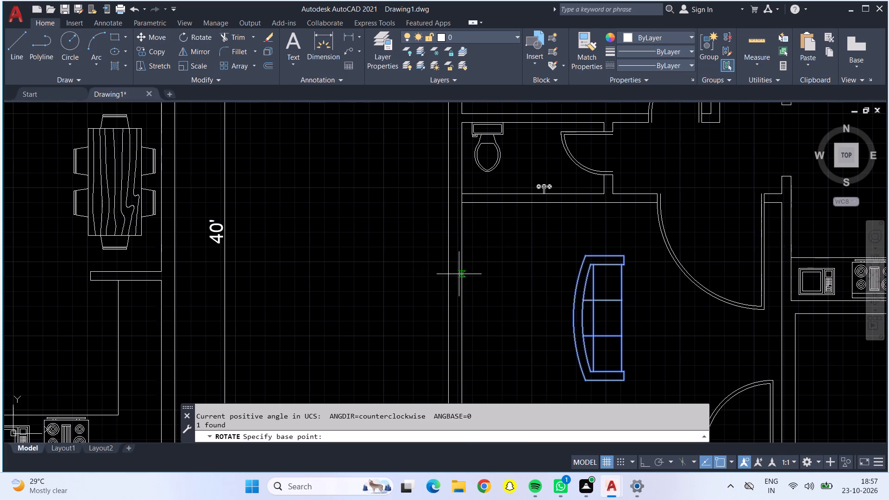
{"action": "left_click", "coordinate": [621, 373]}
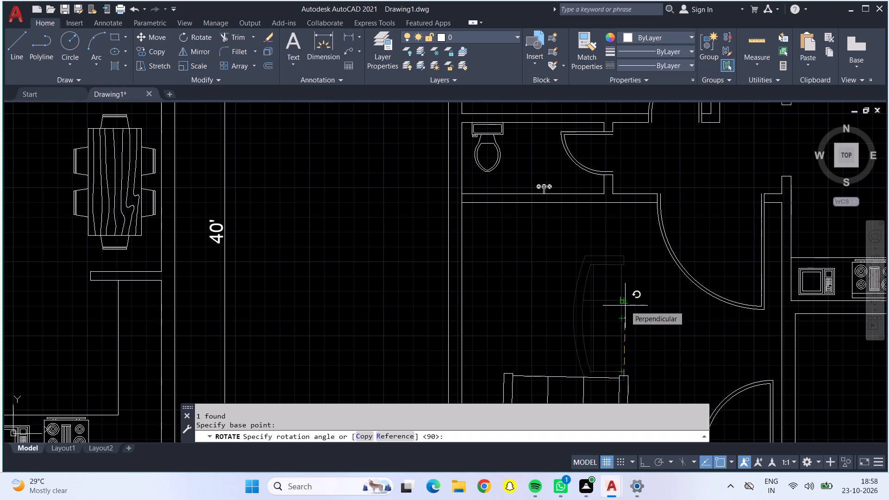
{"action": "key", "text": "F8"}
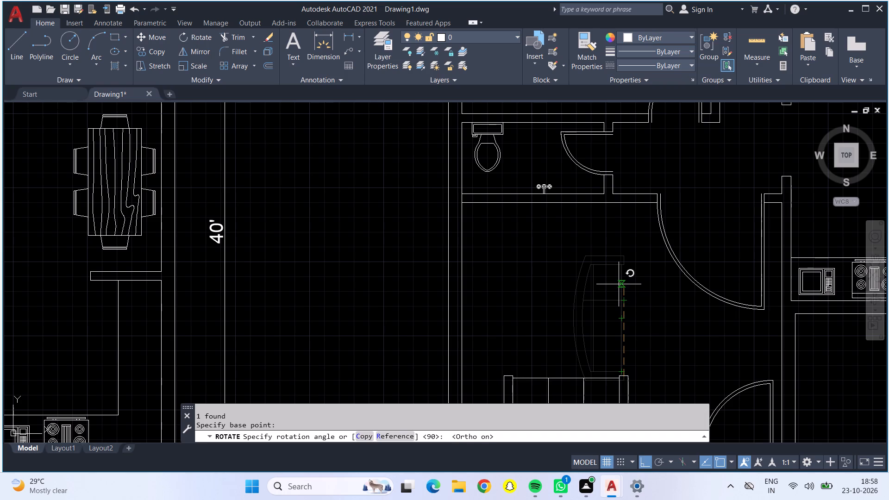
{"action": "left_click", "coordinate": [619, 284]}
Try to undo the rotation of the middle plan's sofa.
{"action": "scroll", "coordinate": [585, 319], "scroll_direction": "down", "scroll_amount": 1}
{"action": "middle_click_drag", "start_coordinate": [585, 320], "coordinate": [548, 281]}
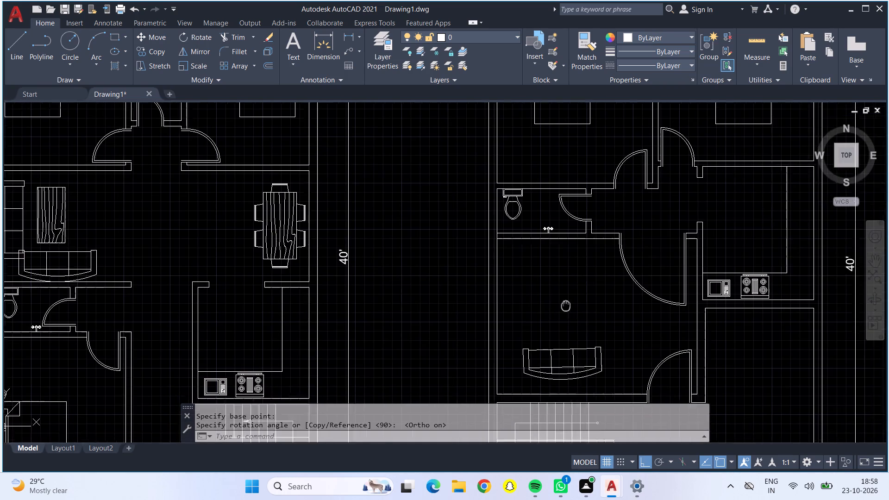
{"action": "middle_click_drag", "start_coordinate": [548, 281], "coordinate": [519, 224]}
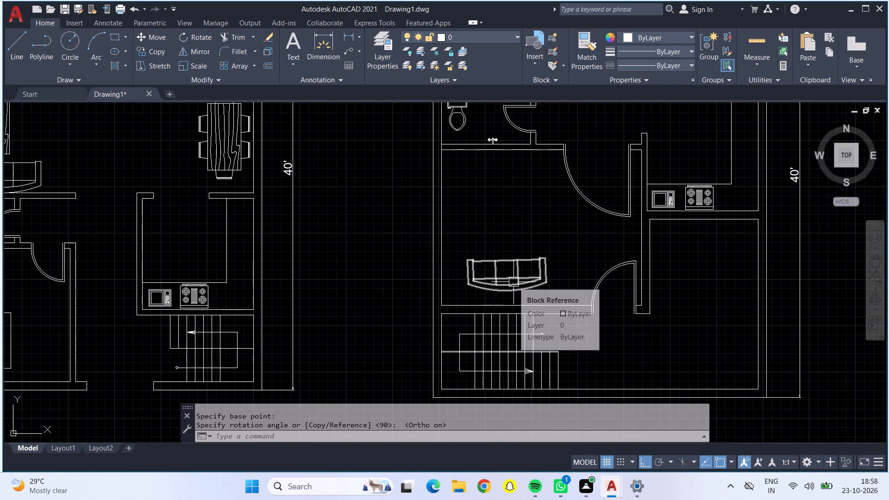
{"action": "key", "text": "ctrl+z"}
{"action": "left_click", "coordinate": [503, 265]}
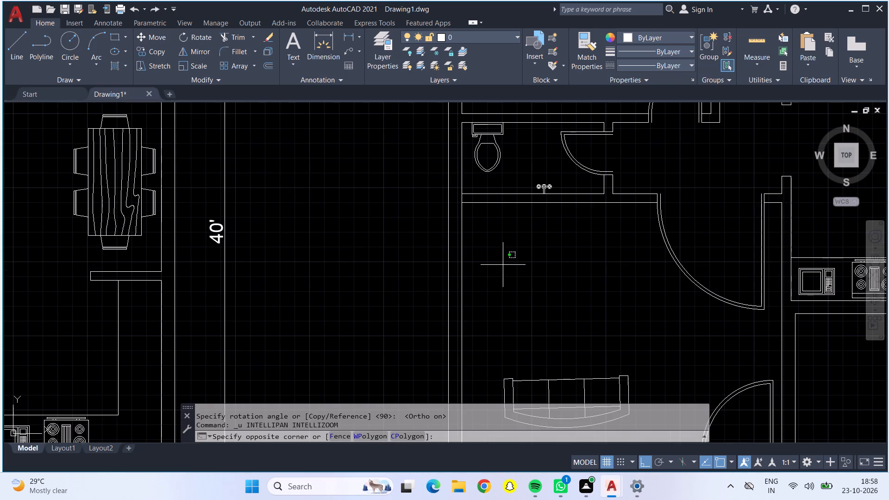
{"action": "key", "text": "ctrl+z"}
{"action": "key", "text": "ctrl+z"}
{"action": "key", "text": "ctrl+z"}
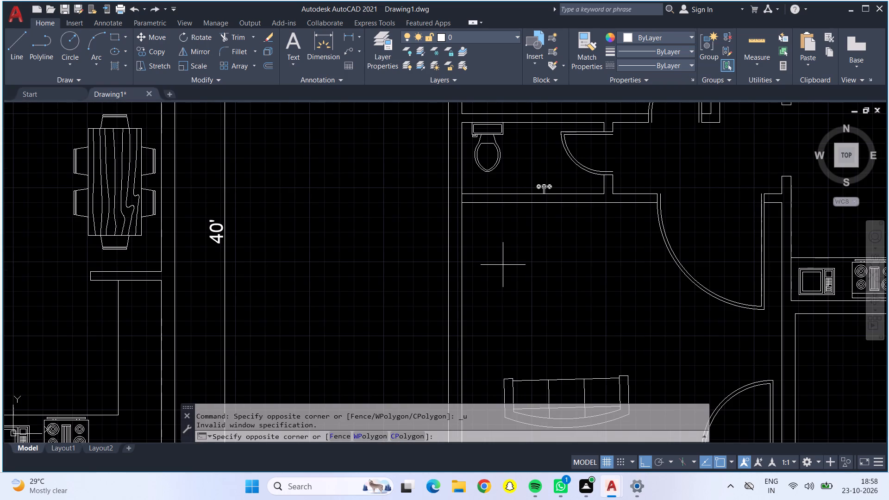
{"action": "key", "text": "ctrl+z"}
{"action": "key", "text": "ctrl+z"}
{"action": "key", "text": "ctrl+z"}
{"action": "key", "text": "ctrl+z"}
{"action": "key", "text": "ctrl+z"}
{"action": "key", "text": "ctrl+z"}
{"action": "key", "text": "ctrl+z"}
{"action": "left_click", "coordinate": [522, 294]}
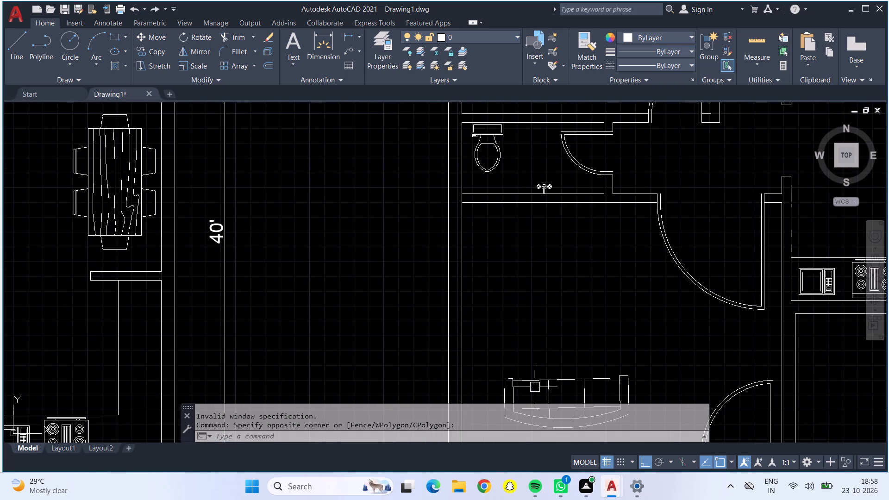
Delete the rotated sofa from the middle plan's hall.
{"action": "left_click", "coordinate": [536, 375]}
{"action": "left_click", "coordinate": [543, 392]}
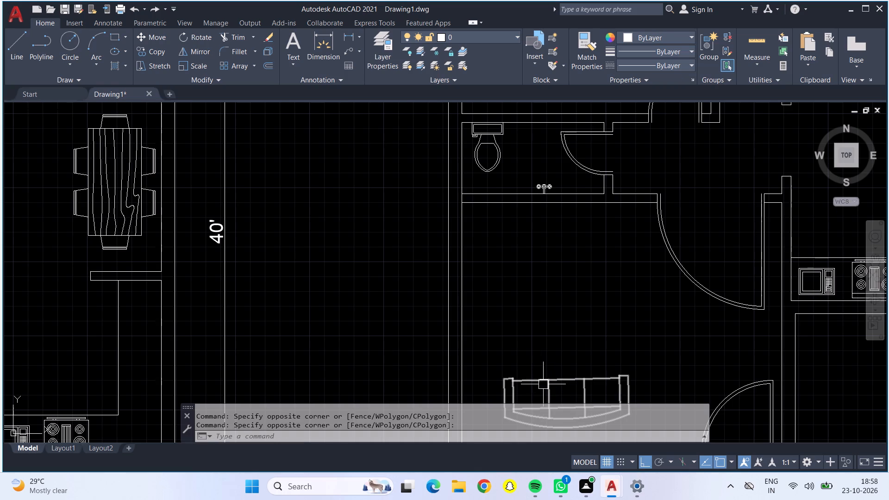
{"action": "left_click", "coordinate": [543, 383]}
{"action": "key", "text": "Delete"}
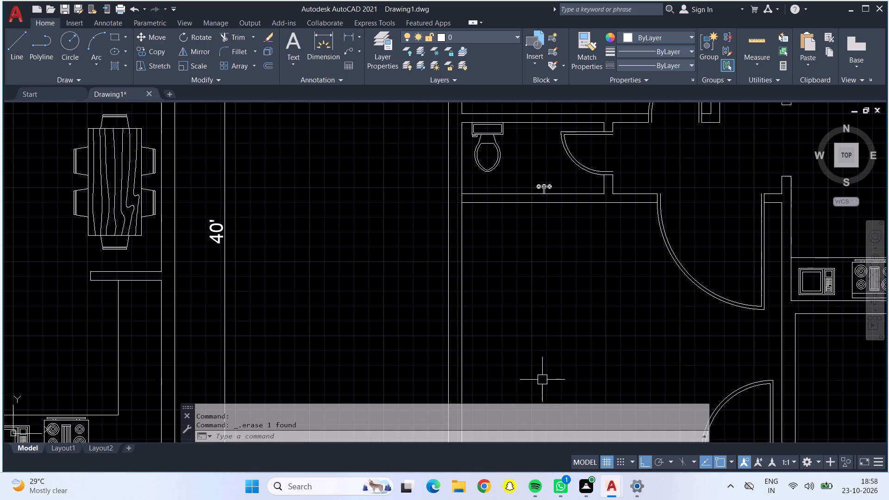
Copy the horizontal sofa from the leftmost plan's hall about 45'-7" straight across into the middle plan's hall.
{"action": "scroll", "coordinate": [542, 380], "scroll_direction": "down", "scroll_amount": 2}
{"action": "scroll", "coordinate": [217, 320], "scroll_direction": "up", "scroll_amount": 1}
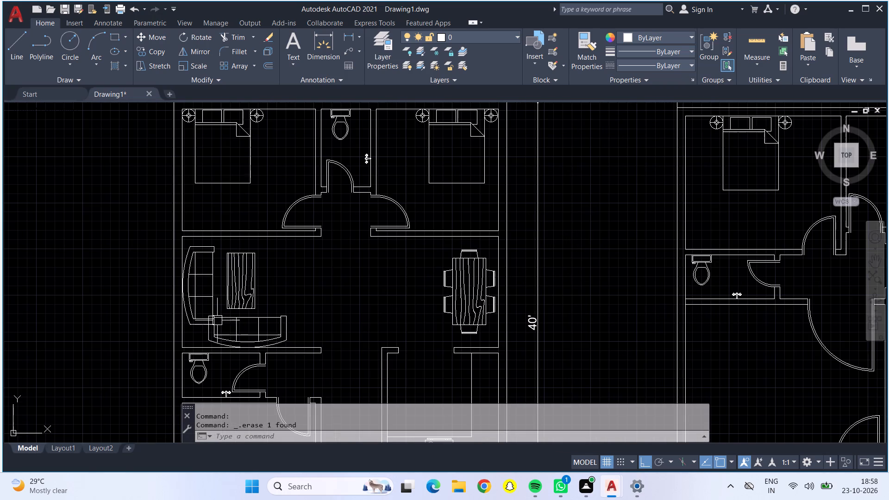
{"action": "left_click", "coordinate": [237, 327]}
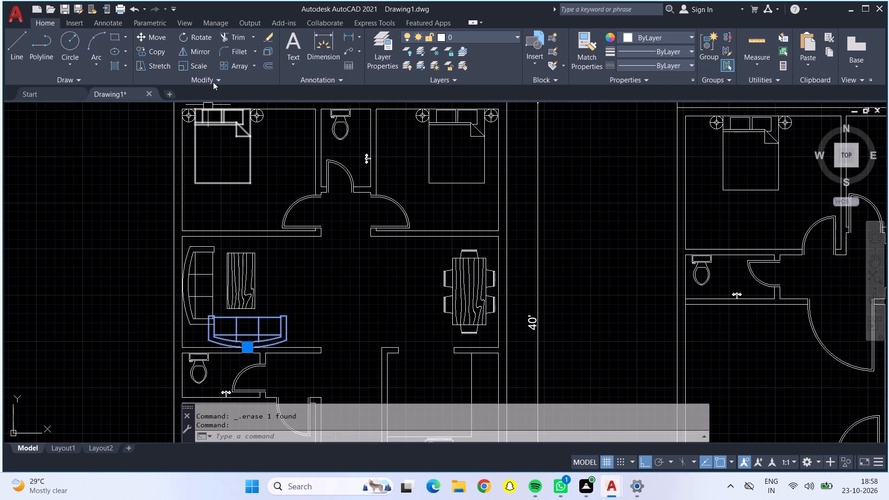
{"action": "left_click", "coordinate": [155, 50]}
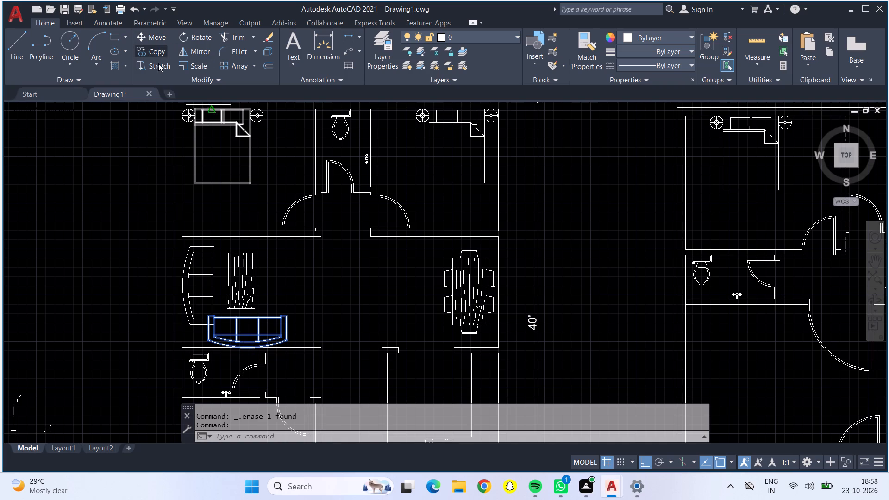
{"action": "left_click", "coordinate": [256, 339]}
{"action": "scroll", "coordinate": [504, 364], "scroll_direction": "down", "scroll_amount": 1}
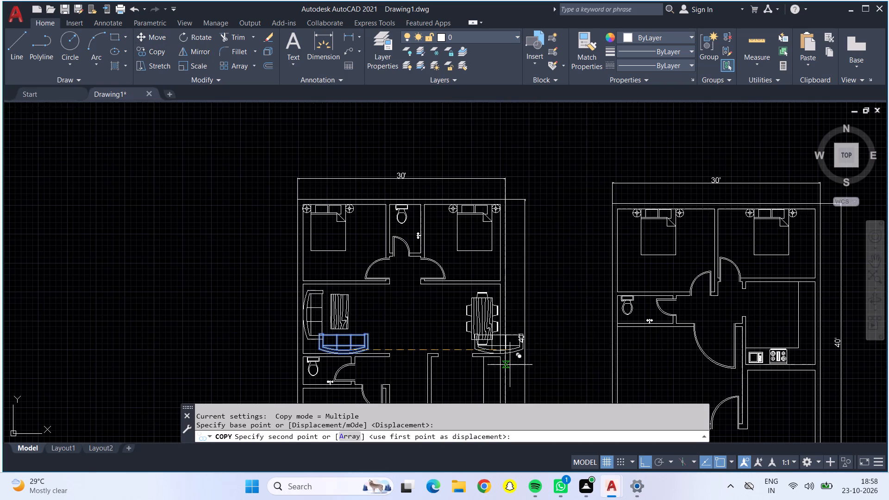
{"action": "middle_click_drag", "start_coordinate": [667, 365], "coordinate": [583, 276]}
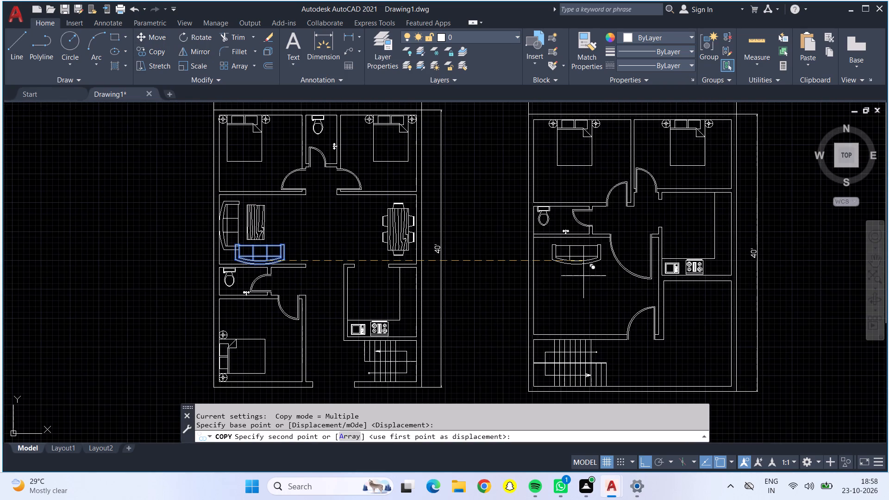
{"action": "left_click", "coordinate": [583, 276]}
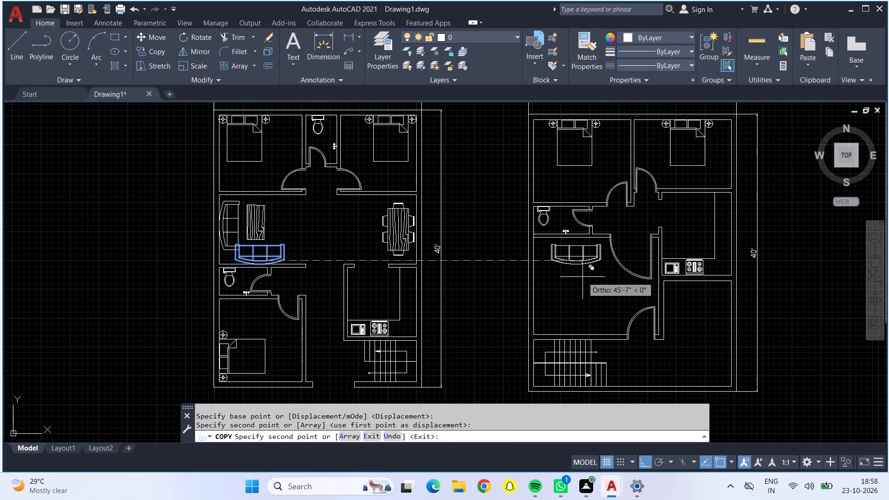
{"action": "key", "text": "Escape"}
Move the middle plan's horizontal sofa straight down until its curved back touches the wall above the staircase.
{"action": "left_click", "coordinate": [579, 258]}
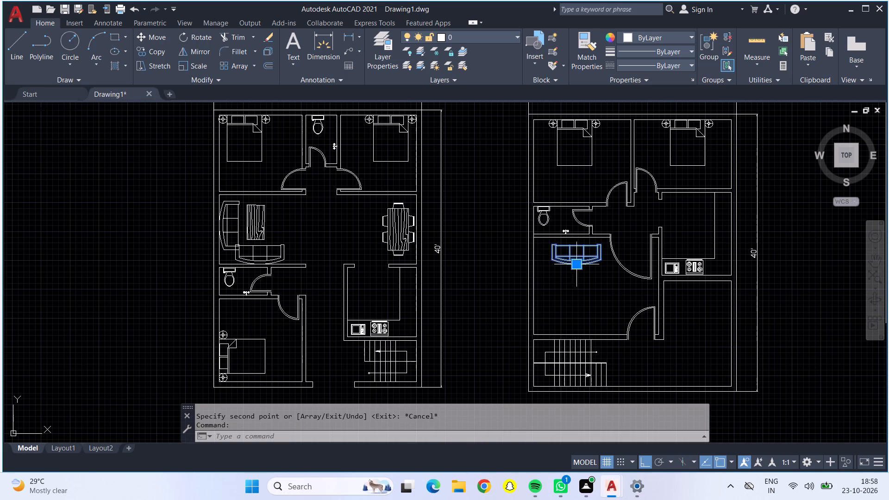
{"action": "left_click", "coordinate": [157, 34]}
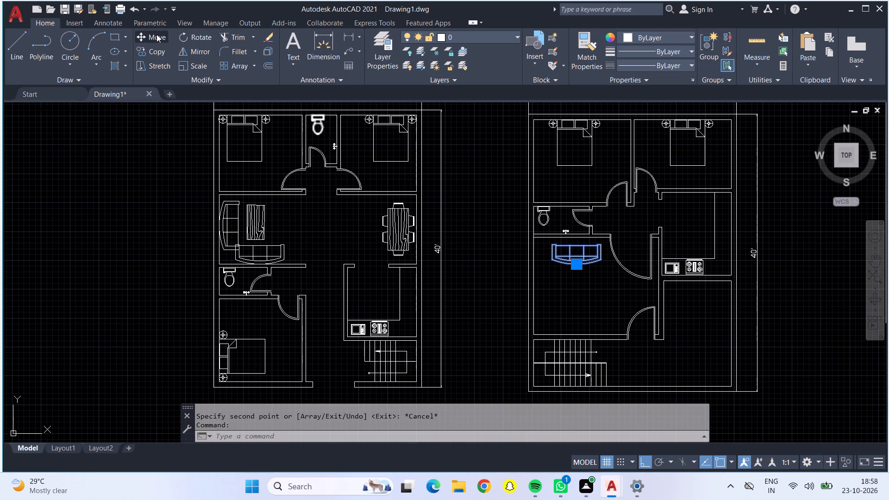
{"action": "left_click", "coordinate": [575, 267]}
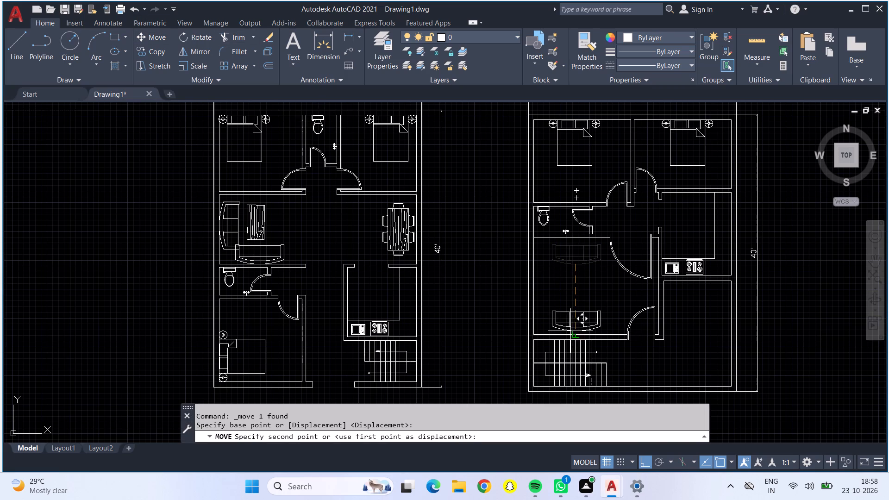
{"action": "scroll", "coordinate": [570, 334], "scroll_direction": "up", "scroll_amount": 2}
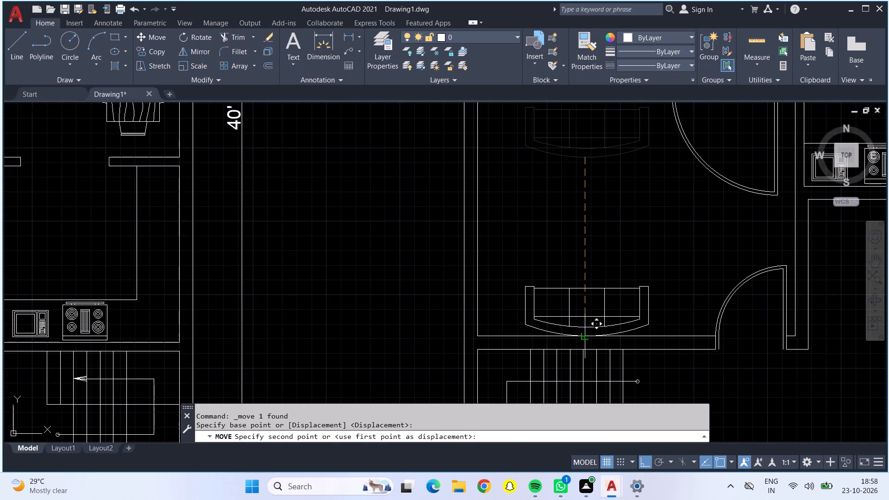
{"action": "left_click", "coordinate": [584, 336]}
Copy the vertical sofa from the leftmost plan's hall about 47'-1" straight across into the middle plan, over the toilet.
{"action": "scroll", "coordinate": [558, 282], "scroll_direction": "down", "scroll_amount": 1}
{"action": "middle_click_drag", "start_coordinate": [561, 254], "coordinate": [506, 284]}
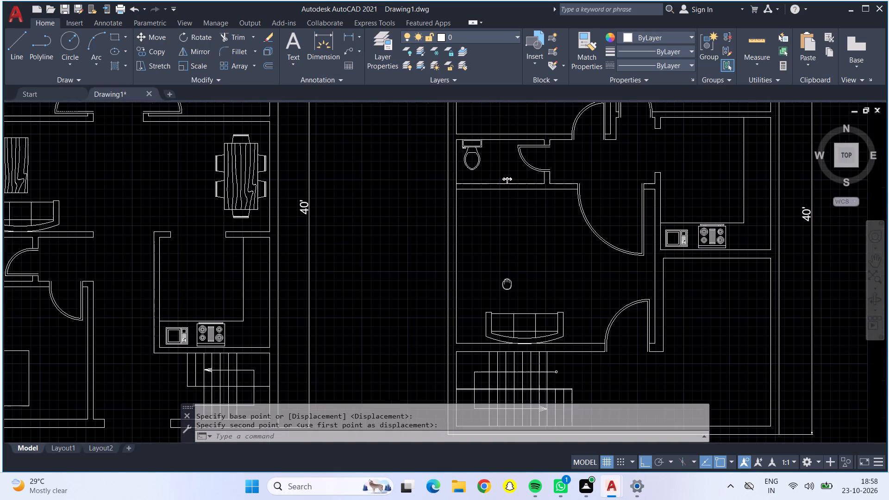
{"action": "middle_click_drag", "start_coordinate": [506, 284], "coordinate": [506, 284]}
{"action": "scroll", "coordinate": [501, 286], "scroll_direction": "down", "scroll_amount": 1}
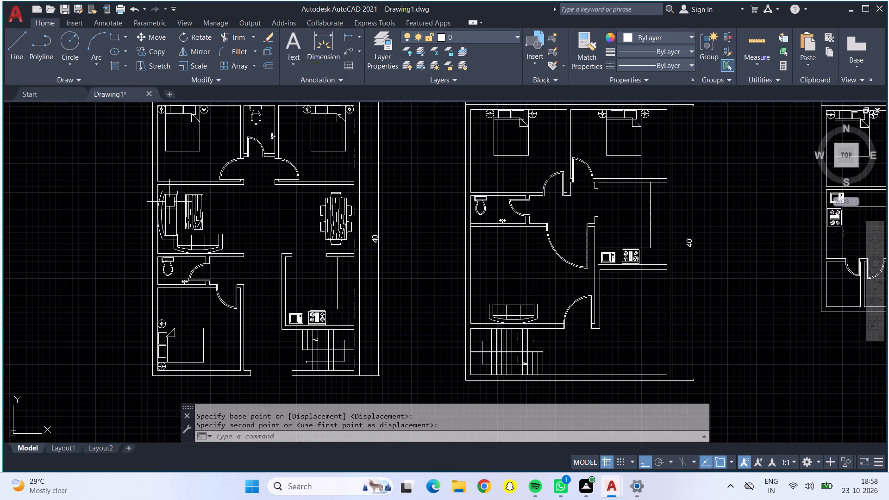
{"action": "left_click", "coordinate": [169, 202]}
{"action": "left_click", "coordinate": [150, 52]}
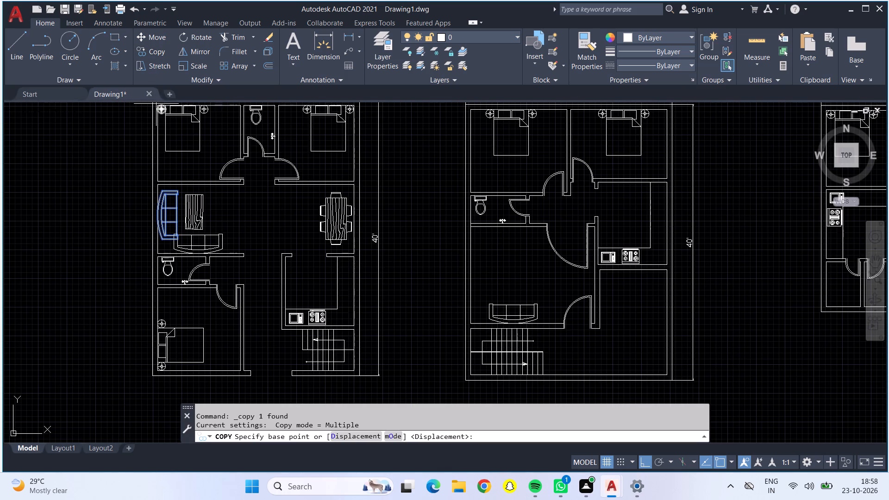
{"action": "left_click", "coordinate": [169, 215]}
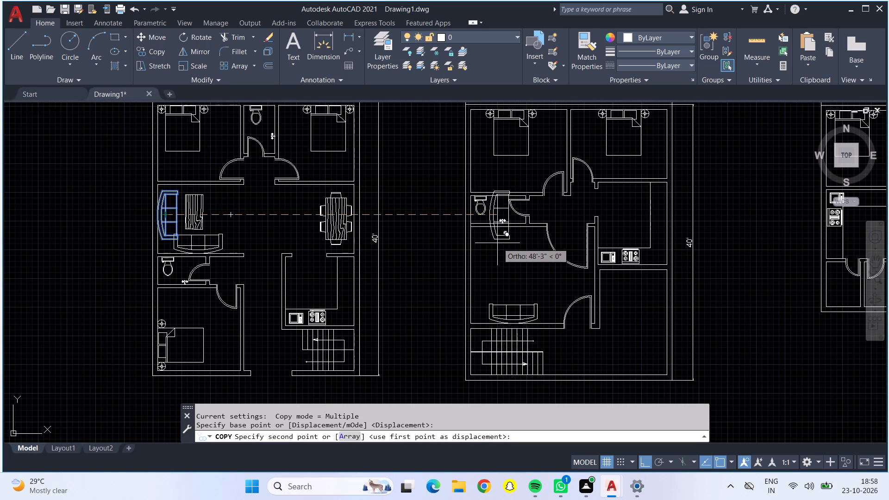
{"action": "left_click", "coordinate": [490, 253]}
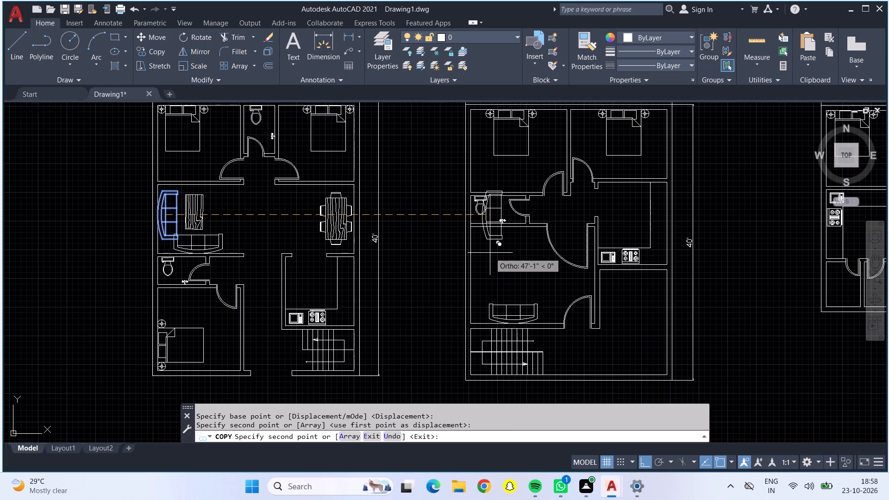
{"action": "key", "text": "Escape"}
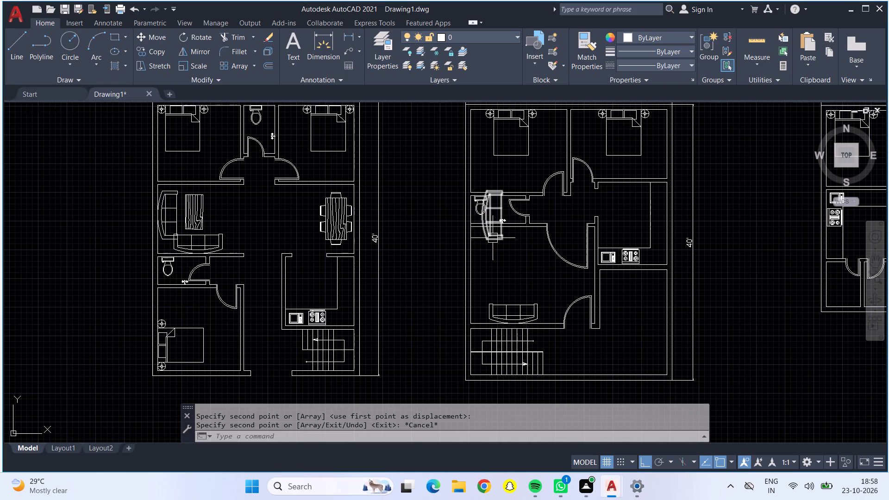
Move the copied vertical sofa straight down from the toilet into the middle plan's hall, just above the horizontal sofa.
{"action": "left_click", "coordinate": [493, 236]}
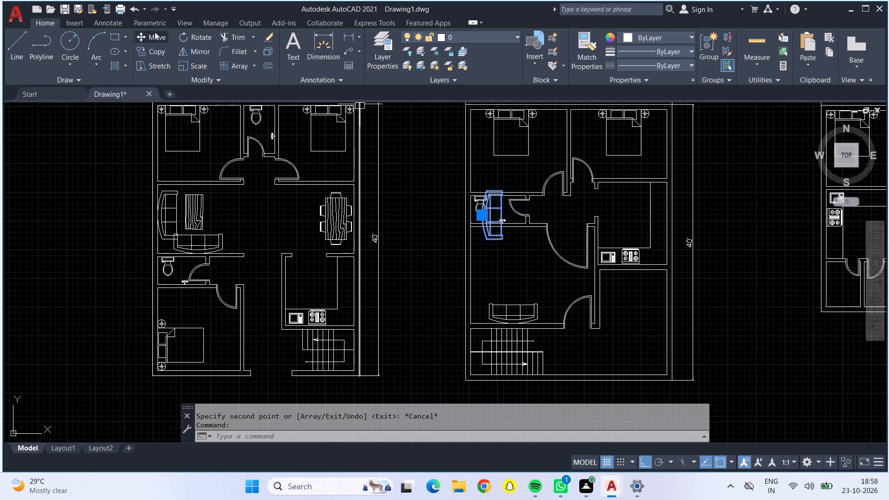
{"action": "left_click", "coordinate": [155, 32]}
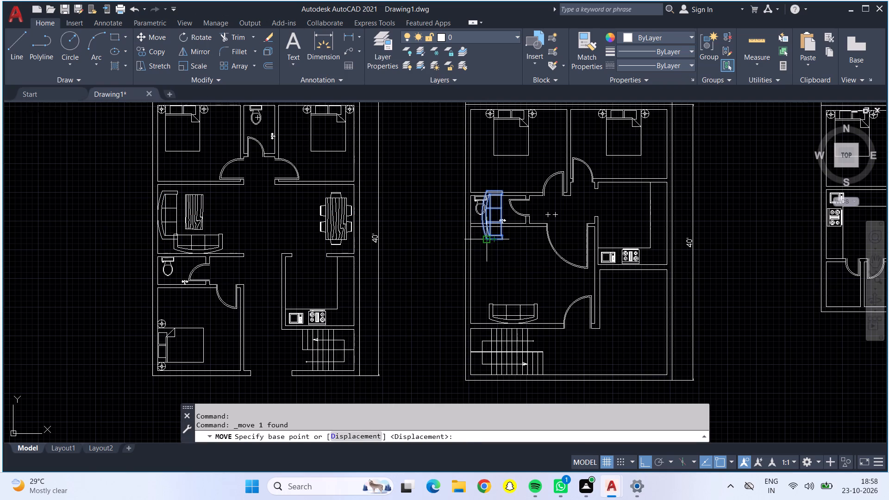
{"action": "left_click", "coordinate": [488, 240]}
{"action": "left_click", "coordinate": [486, 299]}
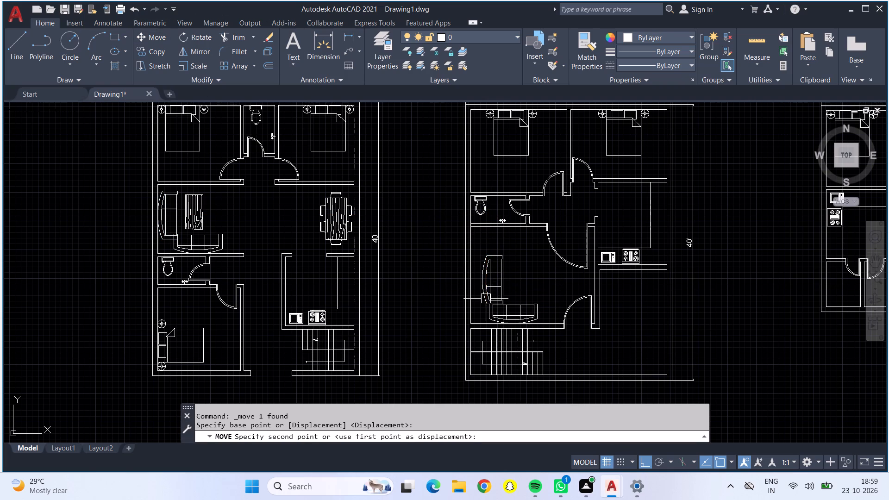
Move the middle plan's vertical sofa left until its curved back touches the hall's left wall.
{"action": "left_click", "coordinate": [484, 280]}
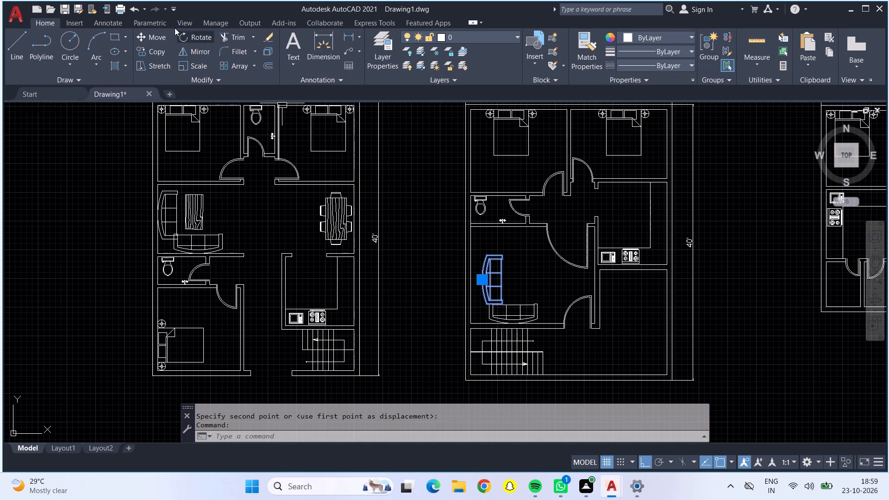
{"action": "left_click", "coordinate": [157, 38]}
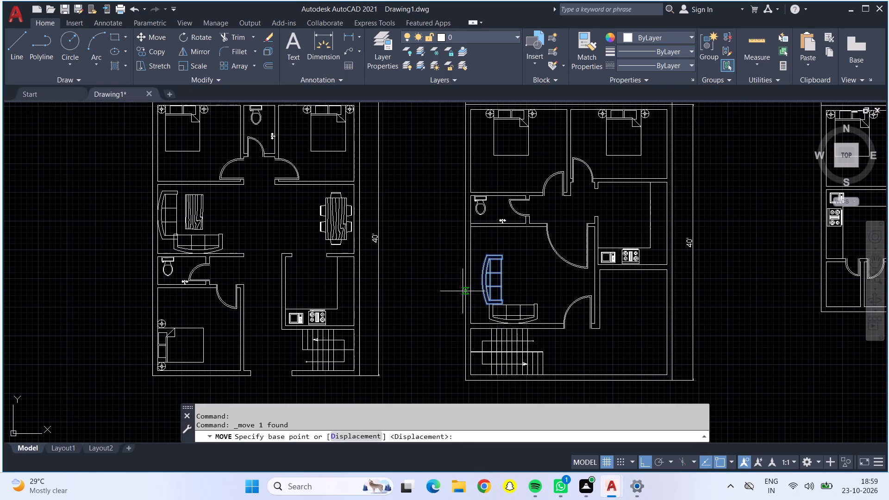
{"action": "scroll", "coordinate": [482, 285], "scroll_direction": "up", "scroll_amount": 3}
{"action": "left_click", "coordinate": [491, 273]}
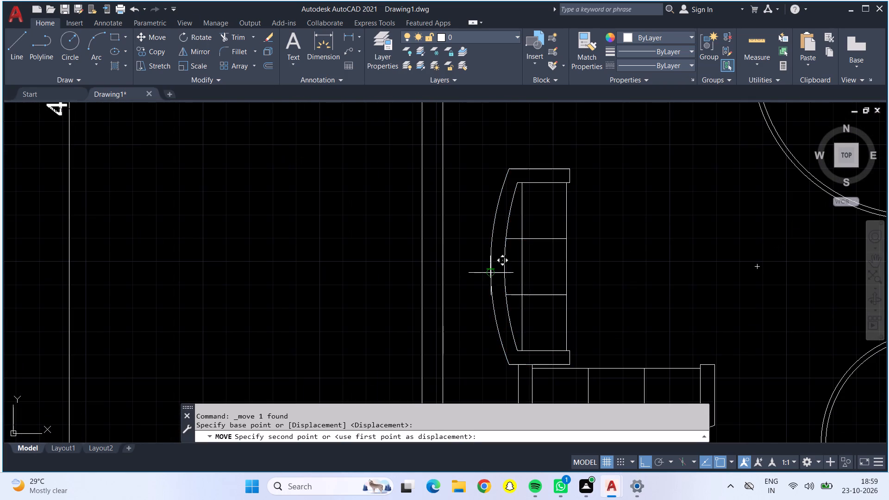
{"action": "left_click", "coordinate": [444, 270]}
{"action": "scroll", "coordinate": [444, 270], "scroll_direction": "down", "scroll_amount": 3}
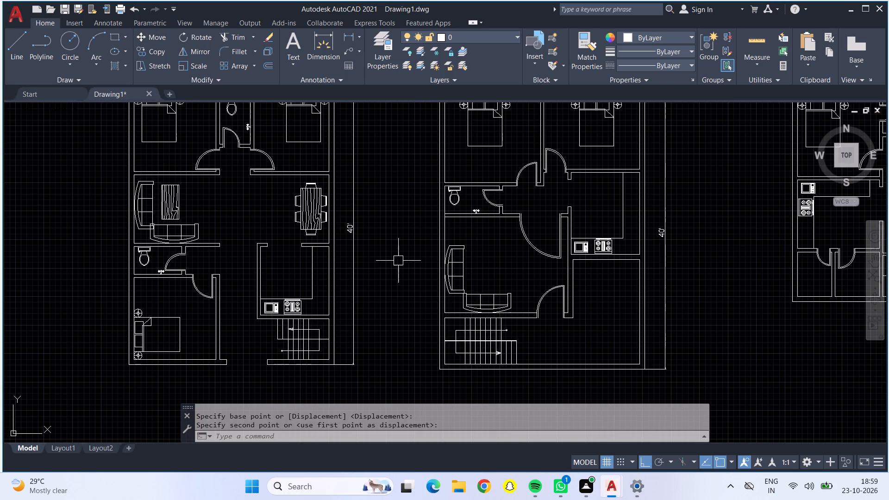
Copy the wood-grain coffee table from the leftmost plan's hall about 45'-11" straight across into the middle plan, over the toilet door.
{"action": "left_click", "coordinate": [175, 198]}
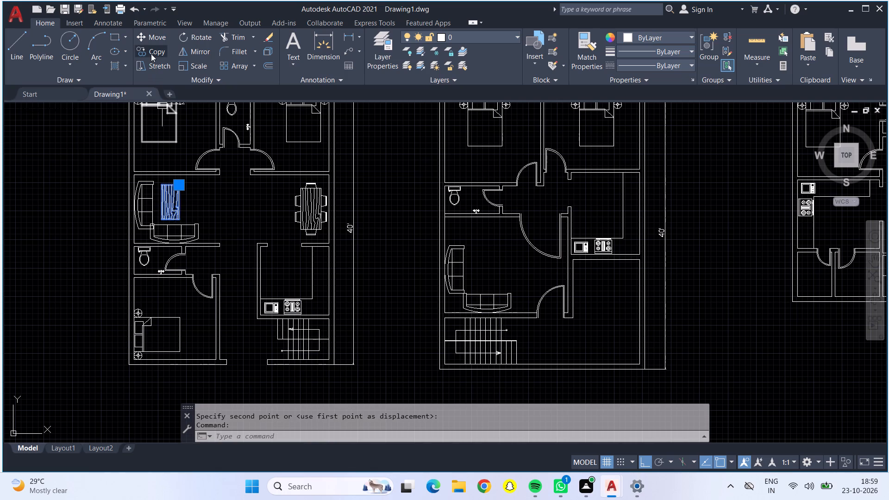
{"action": "left_click", "coordinate": [151, 54]}
{"action": "left_click", "coordinate": [170, 202]}
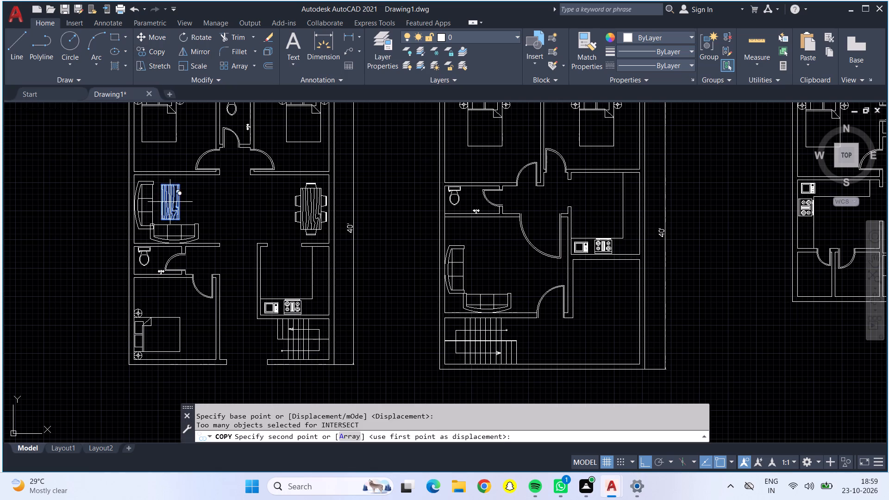
{"action": "left_click", "coordinate": [484, 260]}
{"action": "key", "text": "Escape"}
Move the copied coffee table about 9'-3" straight down into the middle plan's hall, beside the vertical sofa.
{"action": "left_click", "coordinate": [497, 227]}
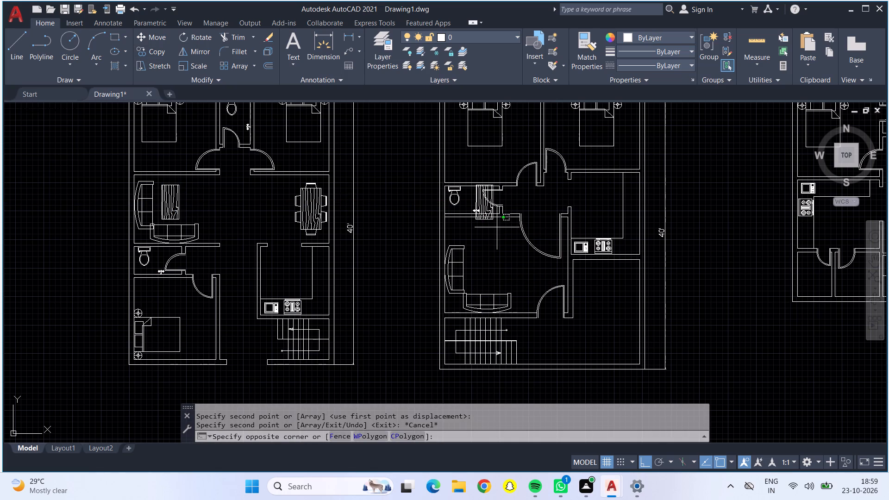
{"action": "left_click", "coordinate": [496, 255]}
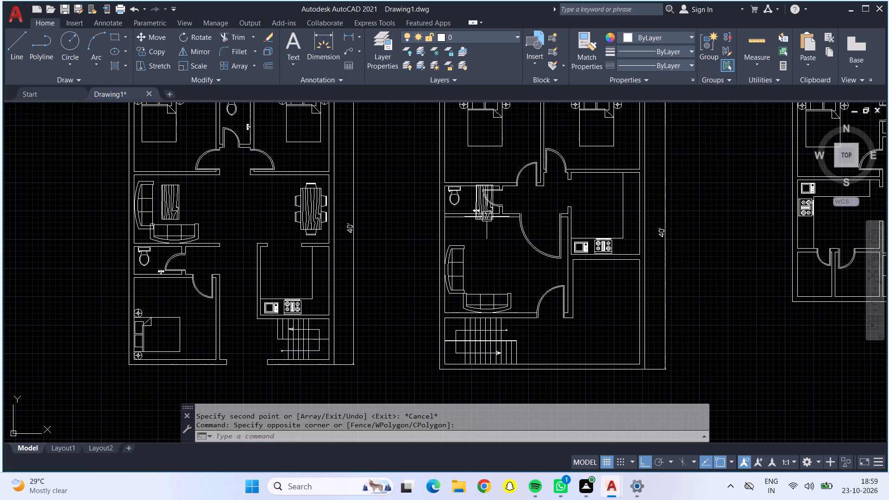
{"action": "left_click", "coordinate": [488, 216]}
{"action": "left_click", "coordinate": [158, 32]}
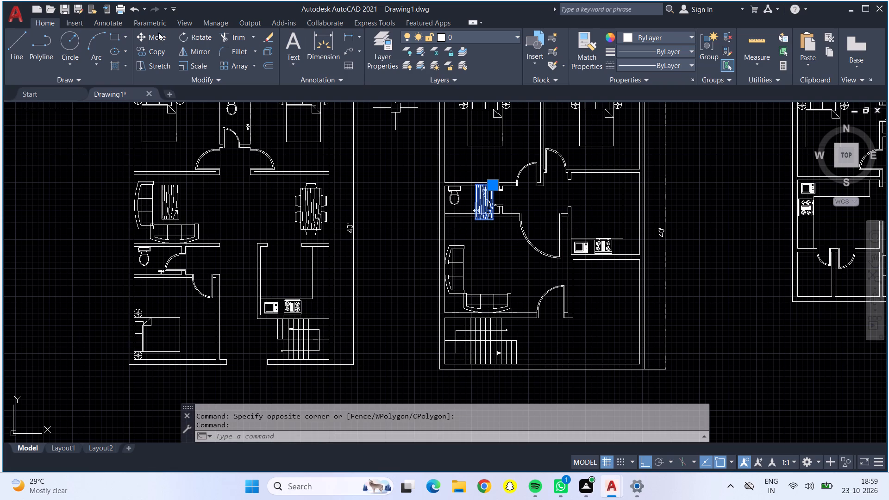
{"action": "left_click", "coordinate": [486, 207]}
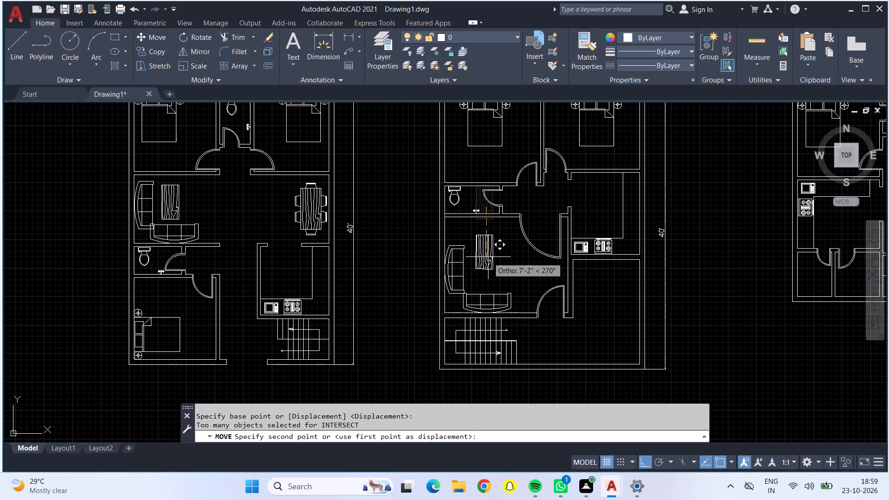
{"action": "scroll", "coordinate": [488, 266], "scroll_direction": "up", "scroll_amount": 3}
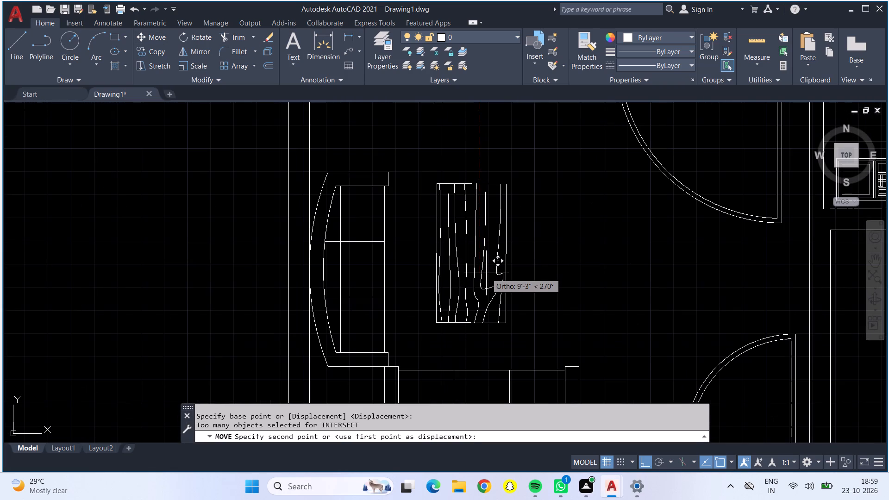
{"action": "left_click", "coordinate": [486, 273]}
Rotate the vertical sofa in the 40' by 30' plan's hall by 90° so its curved back faces the staircase.
{"action": "scroll", "coordinate": [486, 273], "scroll_direction": "down", "scroll_amount": 3}
{"action": "middle_click_drag", "start_coordinate": [525, 270], "coordinate": [394, 264]}
{"action": "scroll", "coordinate": [557, 277], "scroll_direction": "down", "scroll_amount": 1}
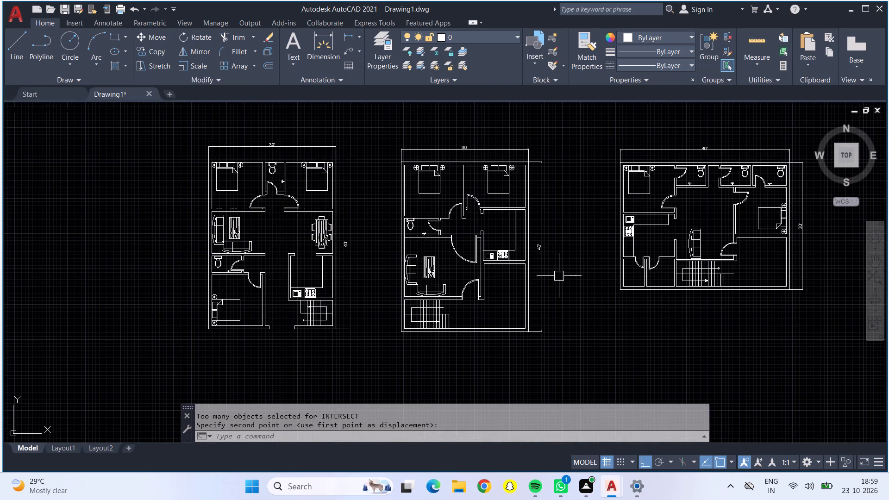
{"action": "middle_click_drag", "start_coordinate": [560, 275], "coordinate": [408, 264]}
{"action": "scroll", "coordinate": [556, 229], "scroll_direction": "up", "scroll_amount": 3}
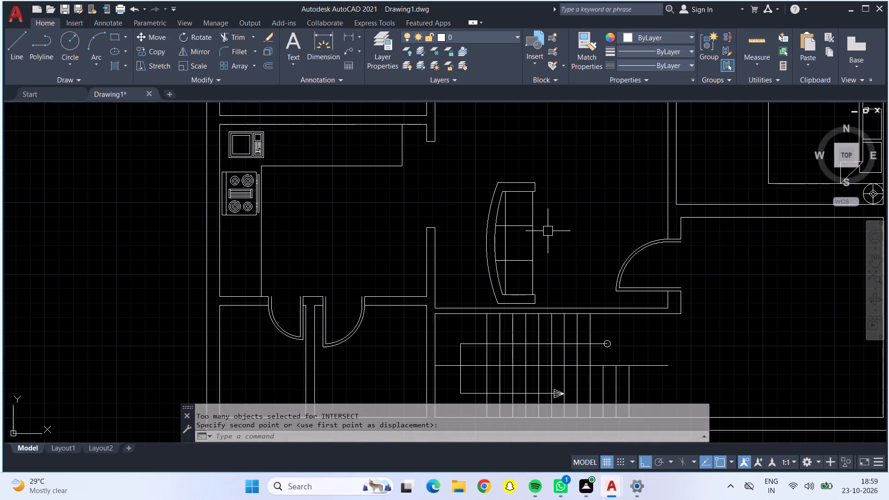
{"action": "middle_click_drag", "start_coordinate": [548, 232], "coordinate": [516, 237]}
{"action": "left_click", "coordinate": [490, 259]}
{"action": "left_click", "coordinate": [495, 259]}
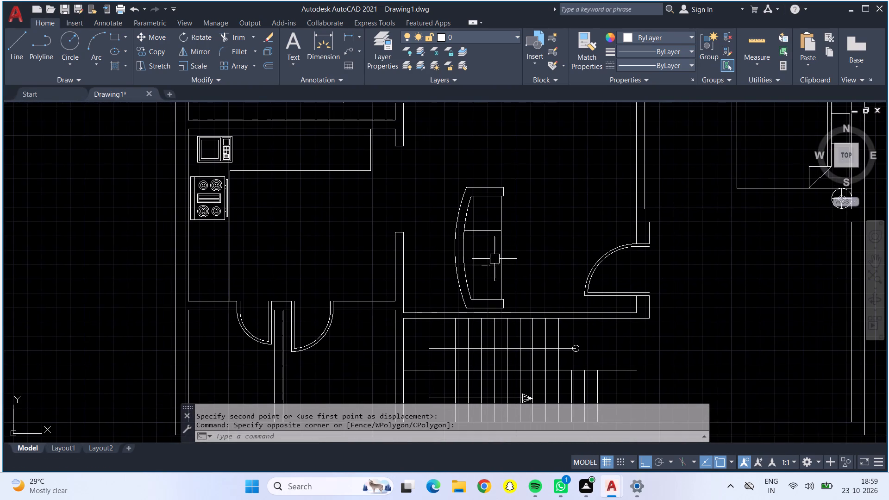
{"action": "left_click", "coordinate": [469, 257]}
{"action": "left_click", "coordinate": [469, 257]}
{"action": "left_click", "coordinate": [459, 254]}
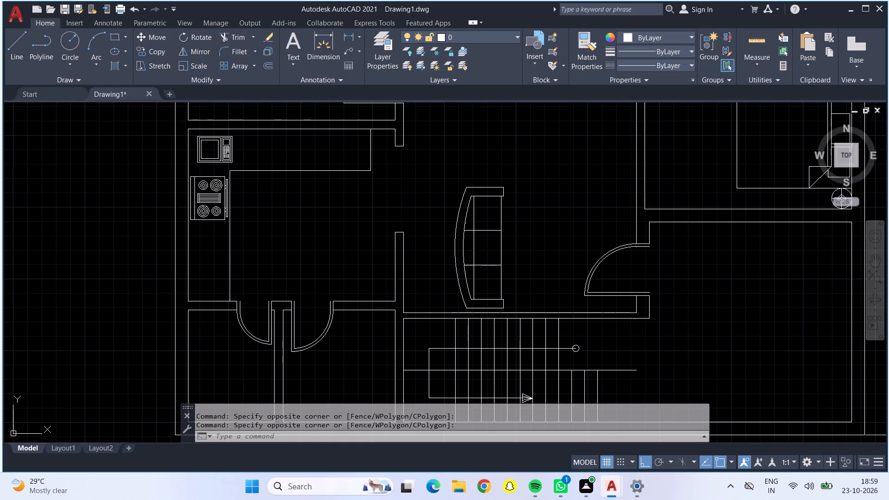
{"action": "left_click", "coordinate": [196, 38]}
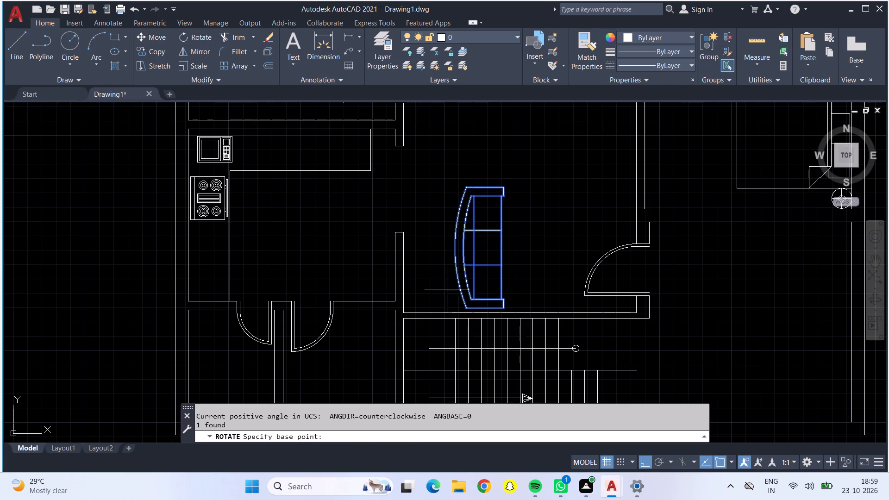
{"action": "left_click_drag", "start_coordinate": [458, 297], "coordinate": [472, 298]}
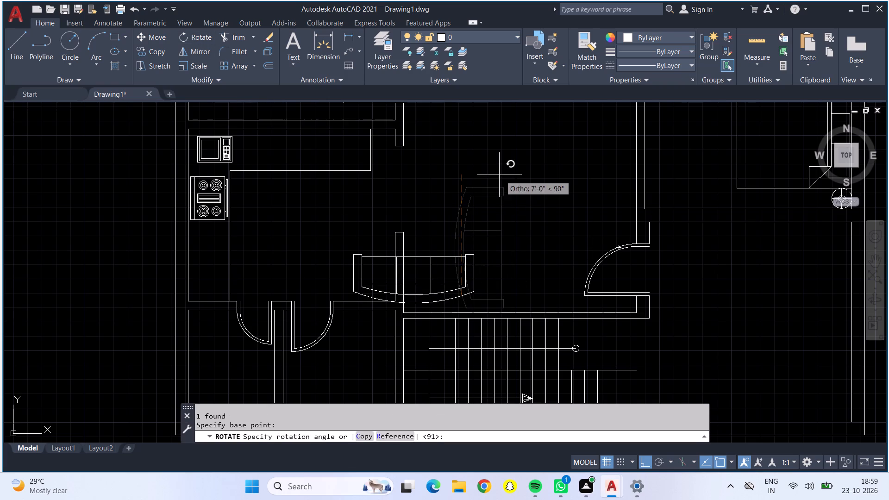
{"action": "left_click", "coordinate": [479, 169]}
Move the rotated sofa about 4'-4" straight right, clear of the kitchen wall and into the hall.
{"action": "left_click", "coordinate": [461, 287]}
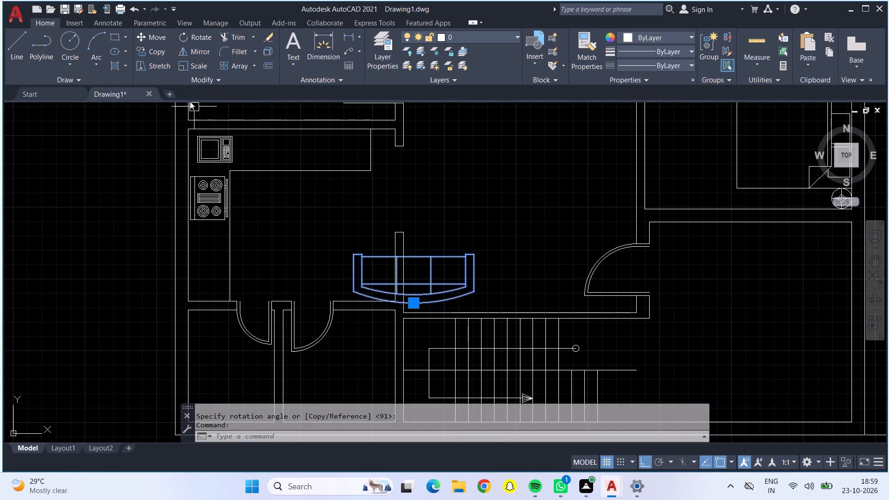
{"action": "left_click", "coordinate": [157, 34]}
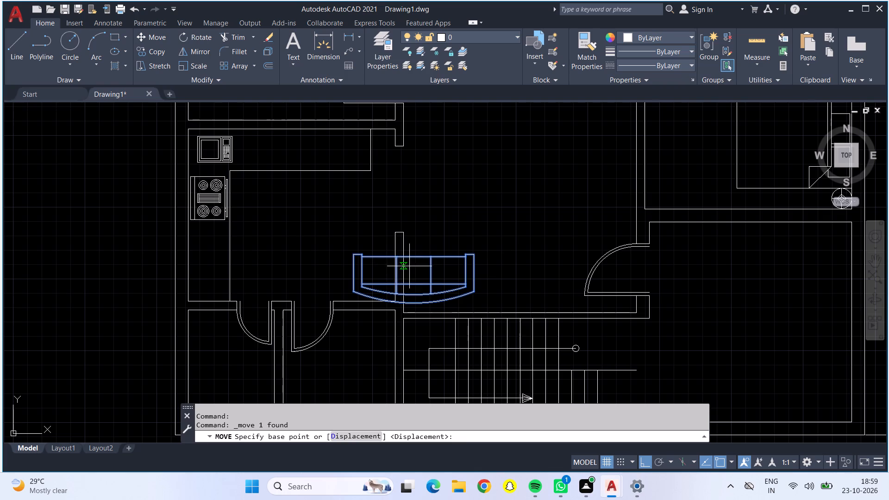
{"action": "left_click", "coordinate": [419, 270]}
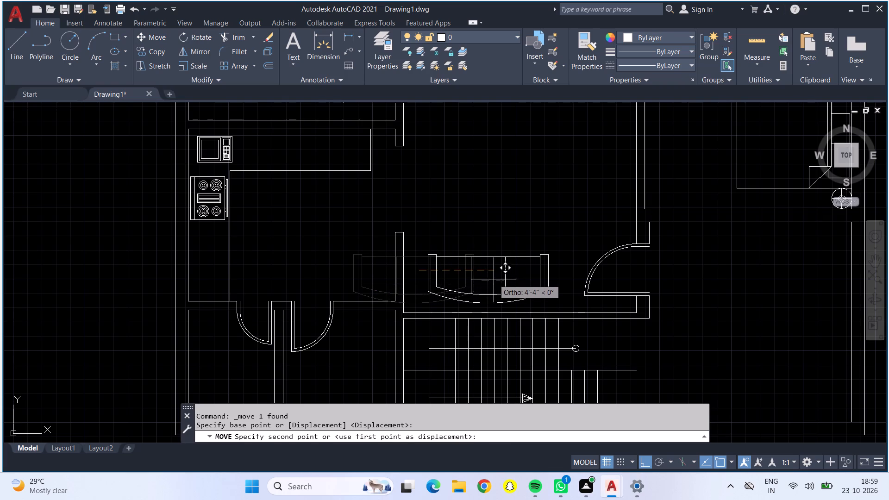
{"action": "left_click", "coordinate": [495, 287]}
Move the 40' by 30' plan's sofa straight down until its curved back touches the wall above the staircase.
{"action": "left_click", "coordinate": [493, 285]}
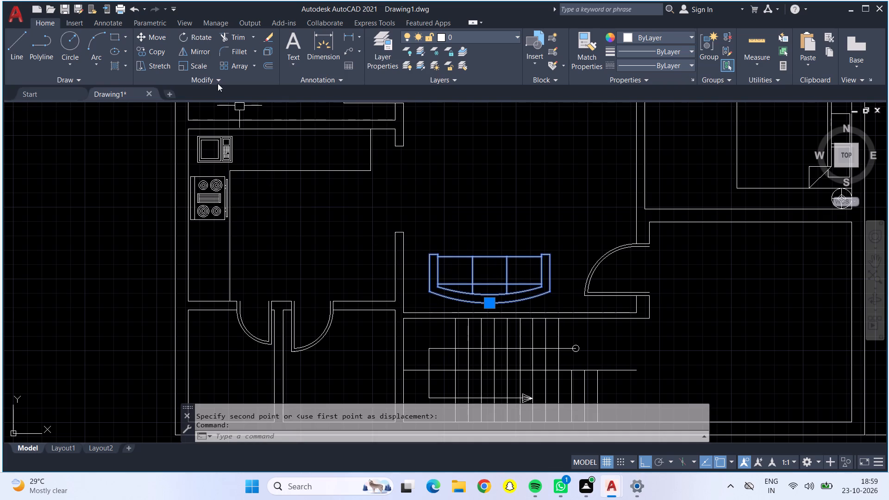
{"action": "left_click", "coordinate": [151, 37]}
{"action": "scroll", "coordinate": [489, 302], "scroll_direction": "up", "scroll_amount": 3}
{"action": "left_click", "coordinate": [493, 310]}
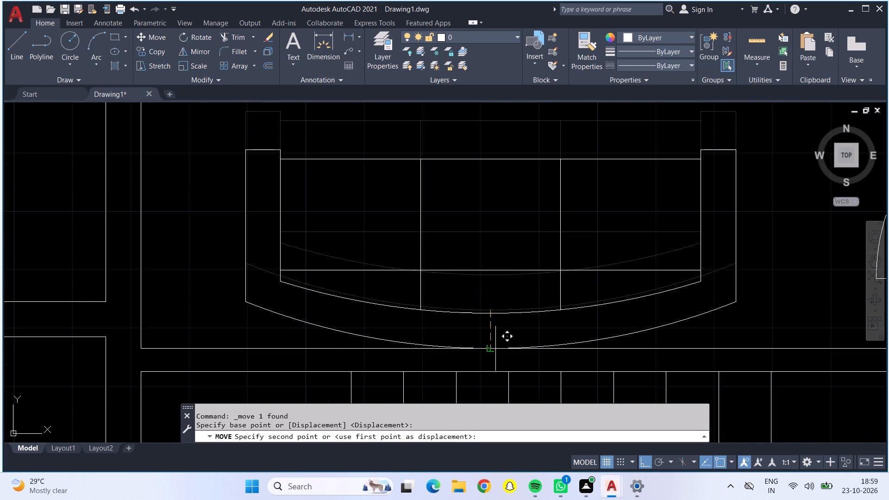
{"action": "left_click", "coordinate": [495, 350]}
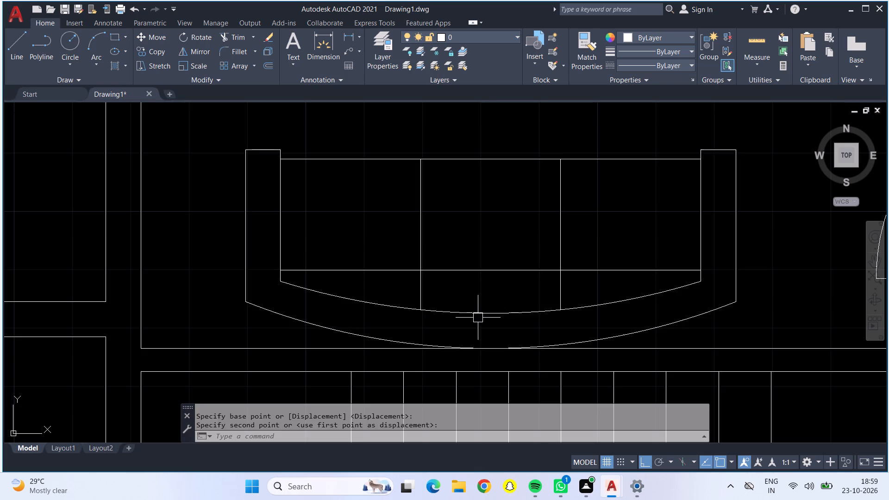
Move the 40' by 30' plan's sofa left until its armrest meets the hall's left wall.
{"action": "left_click", "coordinate": [478, 311]}
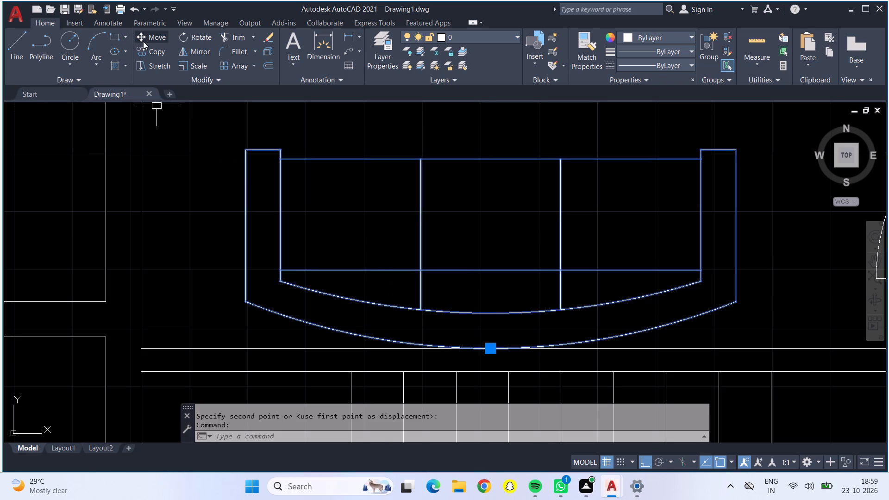
{"action": "left_click", "coordinate": [143, 41]}
{"action": "left_click", "coordinate": [247, 247]}
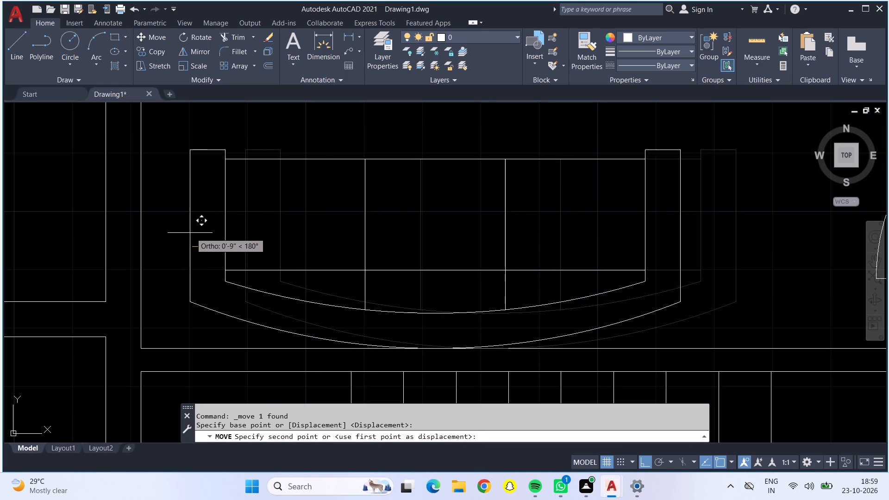
{"action": "left_click", "coordinate": [141, 233]}
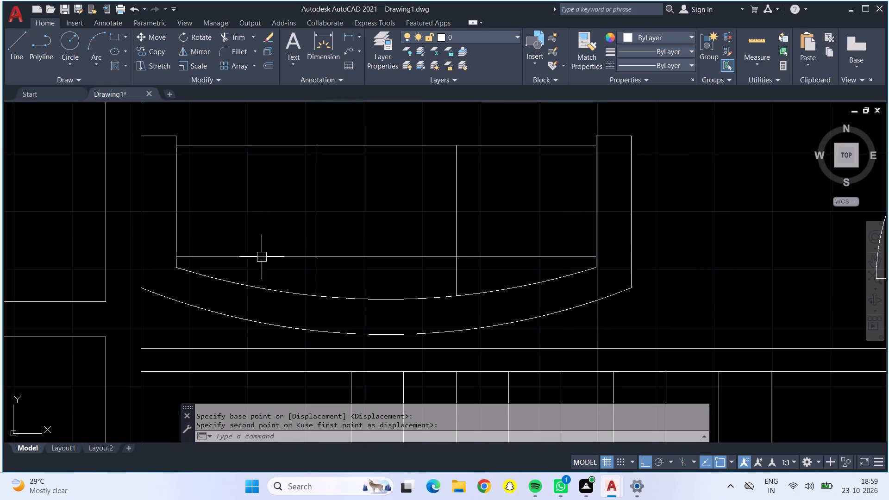
Move the 40' by 30' plan's sofa down again so its curved back meets the wall above the staircase.
{"action": "left_click", "coordinate": [367, 300]}
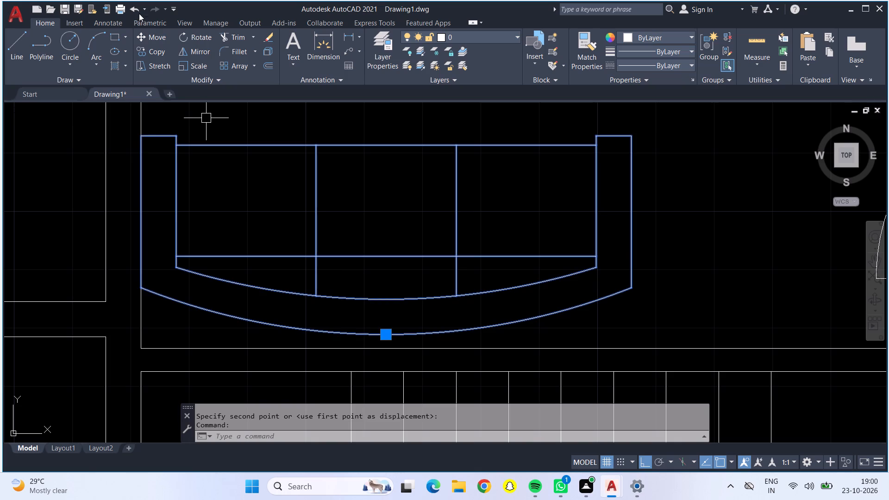
{"action": "left_click", "coordinate": [146, 32]}
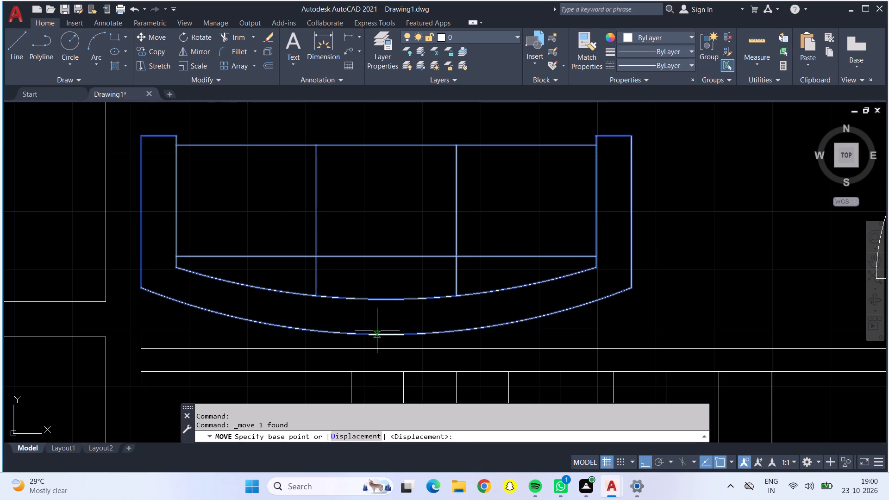
{"action": "left_click", "coordinate": [393, 334]}
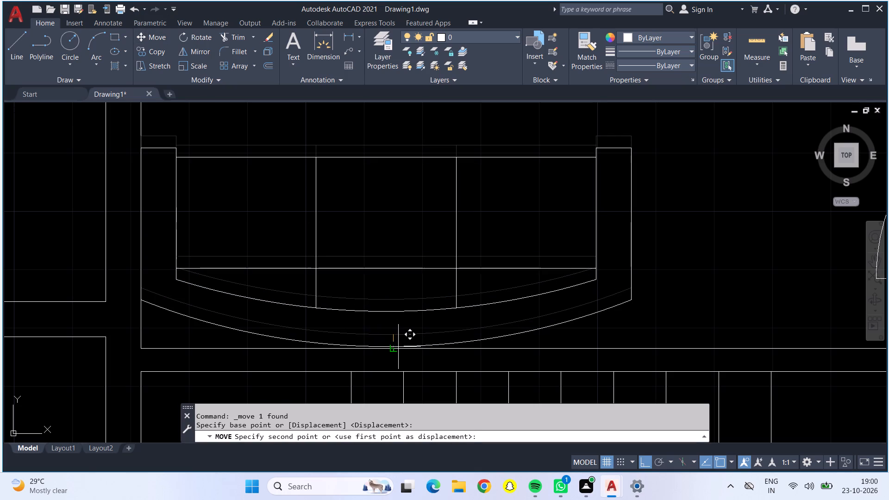
{"action": "left_click", "coordinate": [398, 347]}
Move the 40' by 30' plan's sofa about 1'-4" straight right, away from the hall's left wall.
{"action": "scroll", "coordinate": [400, 309], "scroll_direction": "down", "scroll_amount": 1}
{"action": "scroll", "coordinate": [406, 269], "scroll_direction": "down", "scroll_amount": 1}
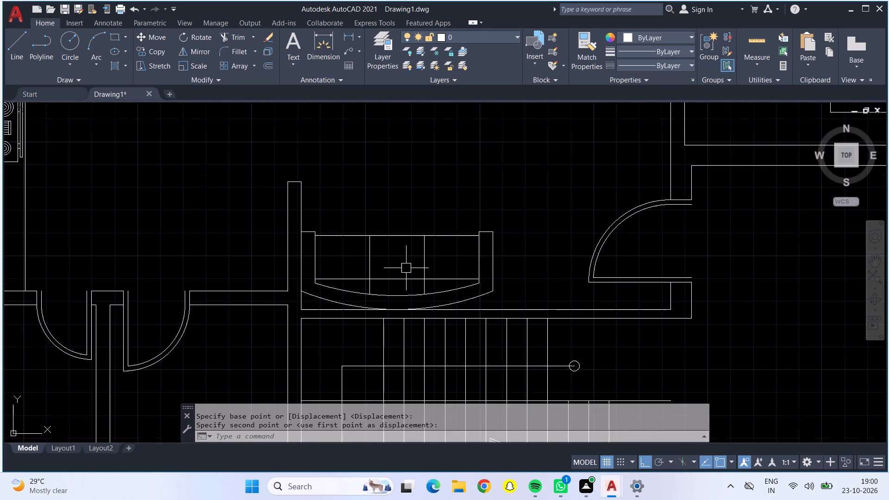
{"action": "middle_click_drag", "start_coordinate": [437, 178], "coordinate": [424, 287]}
{"action": "scroll", "coordinate": [433, 276], "scroll_direction": "down", "scroll_amount": 1}
{"action": "middle_click_drag", "start_coordinate": [433, 274], "coordinate": [431, 216]}
{"action": "left_click", "coordinate": [451, 278]}
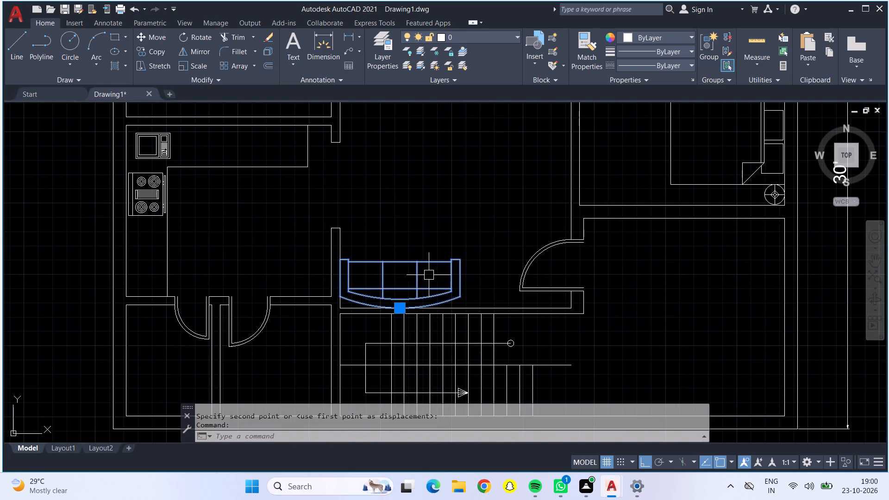
{"action": "left_click", "coordinate": [151, 32]}
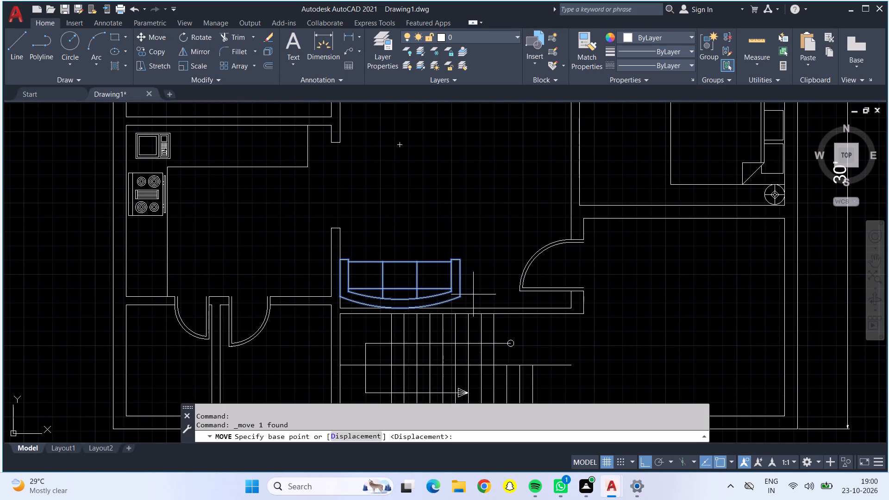
{"action": "left_click", "coordinate": [460, 285]}
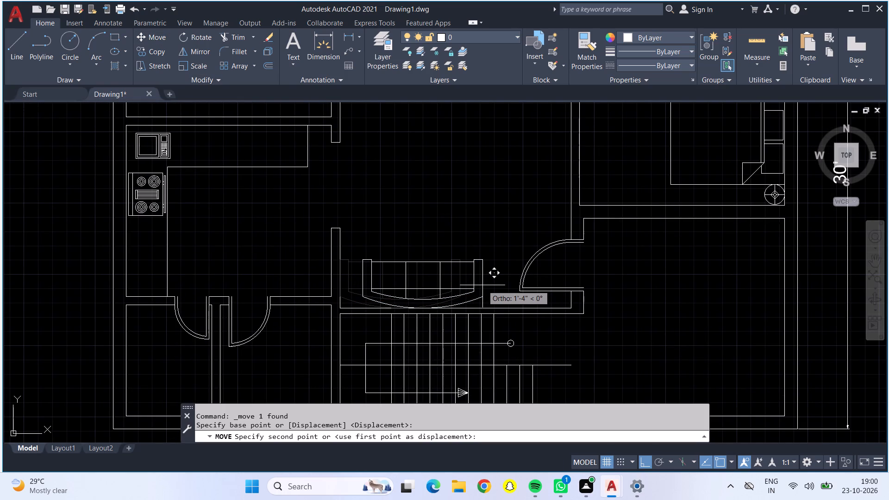
{"action": "left_click", "coordinate": [482, 285]}
Copy the coffee table from the middle plan's hall straight across into the 40' by 30' plan's room beside the staircase.
{"action": "scroll", "coordinate": [301, 192], "scroll_direction": "down", "scroll_amount": 1}
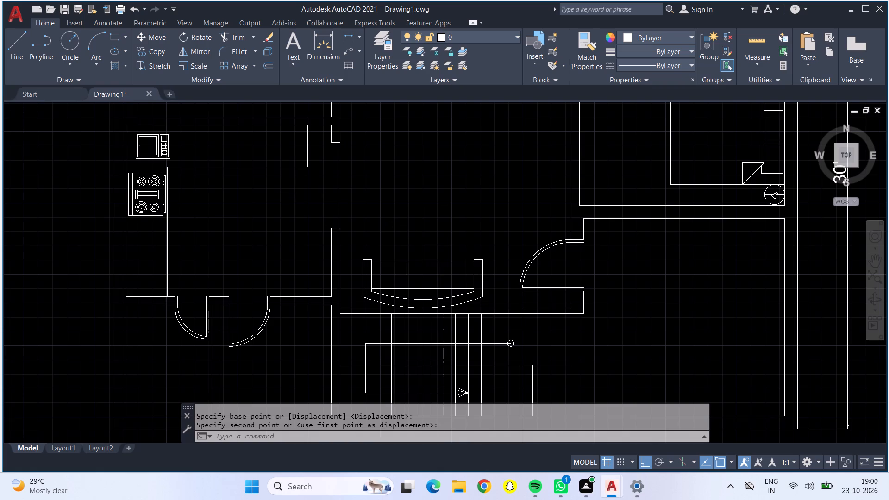
{"action": "scroll", "coordinate": [250, 192], "scroll_direction": "down", "scroll_amount": 1}
{"action": "middle_click_drag", "start_coordinate": [162, 198], "coordinate": [392, 232]}
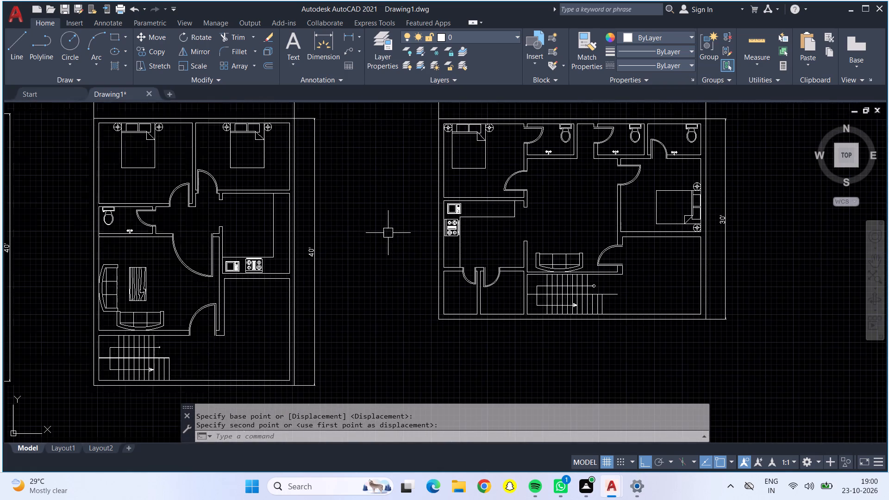
{"action": "left_click", "coordinate": [144, 279]}
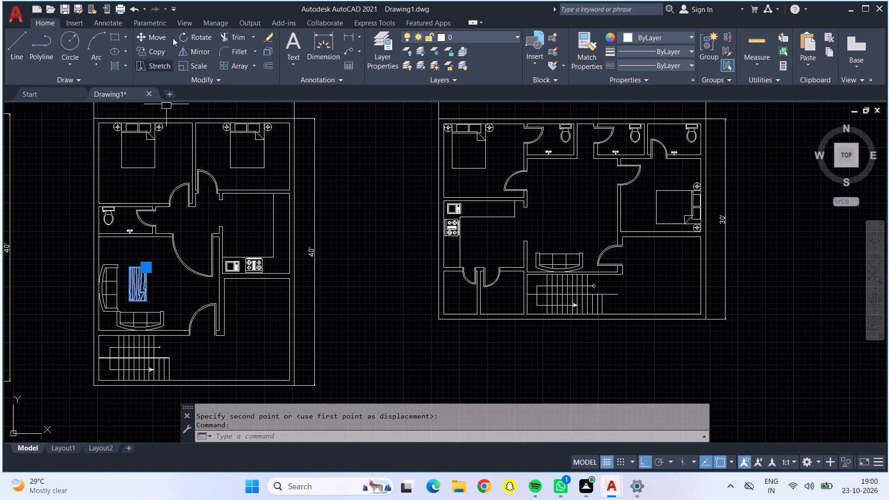
{"action": "left_click", "coordinate": [156, 54]}
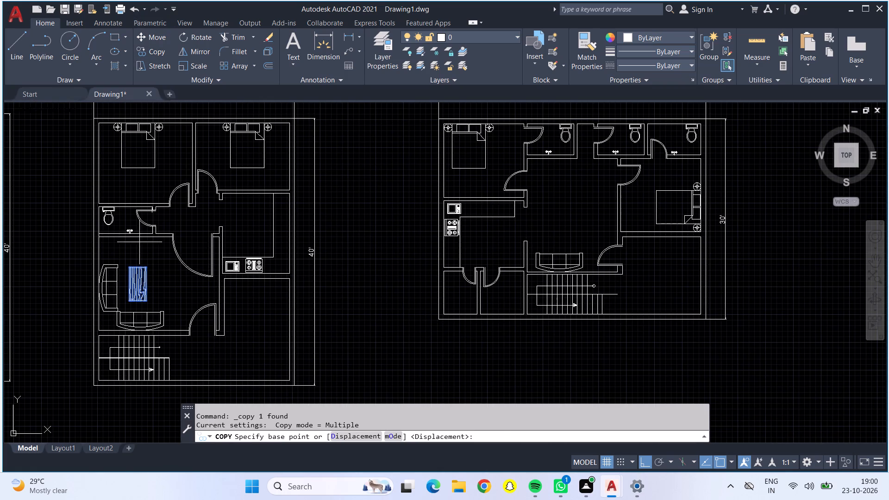
{"action": "left_click", "coordinate": [140, 269]}
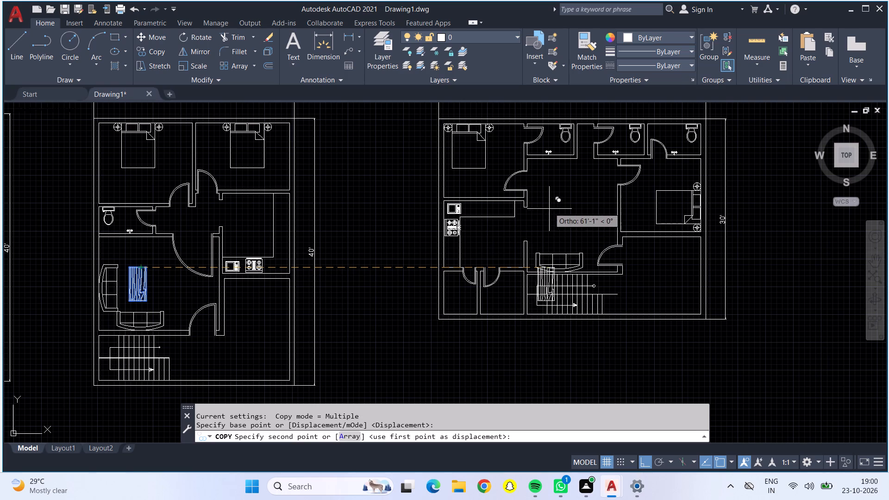
{"action": "left_click", "coordinate": [651, 238]}
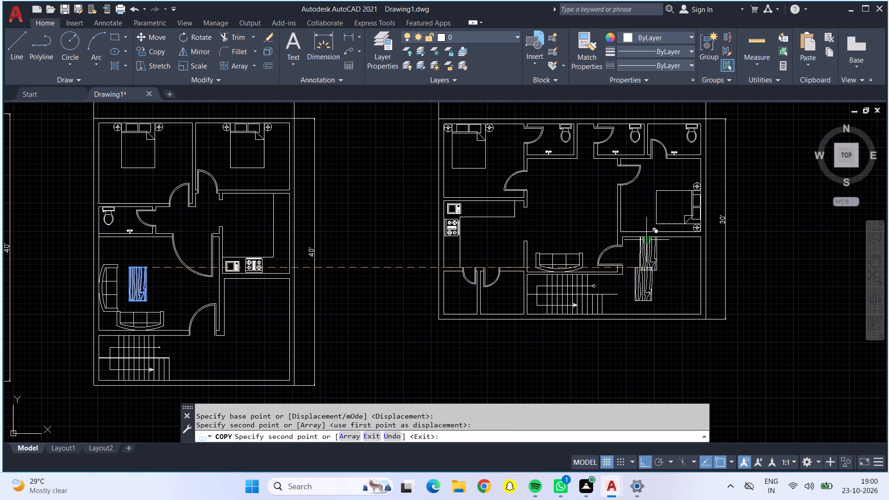
Rotate the copied coffee table beside the 40' by 30' plan's staircase to 270° about its bottom edge.
{"action": "key", "text": "Escape"}
{"action": "left_click", "coordinate": [643, 260]}
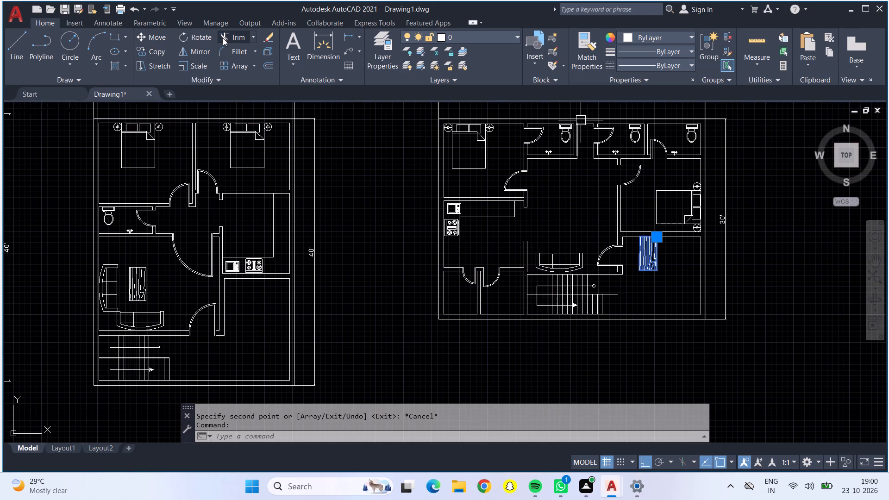
{"action": "left_click", "coordinate": [210, 38]}
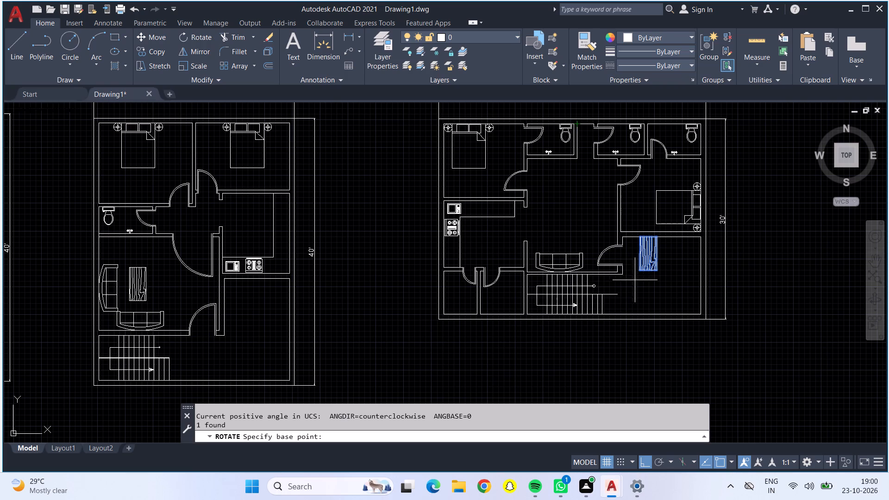
{"action": "left_click", "coordinate": [648, 271]}
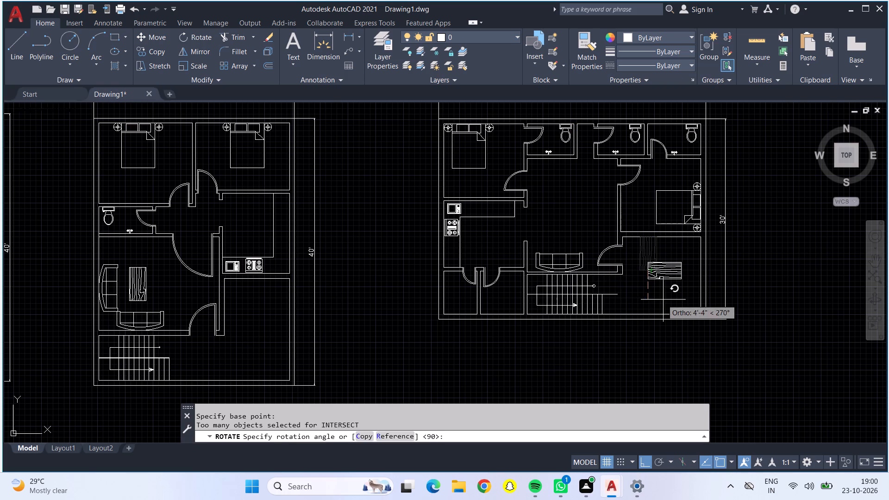
{"action": "left_click", "coordinate": [663, 295]}
Move the rotated coffee table, with Ortho off, into the 40' by 30' plan's hall just above the sofa.
{"action": "left_click", "coordinate": [661, 271]}
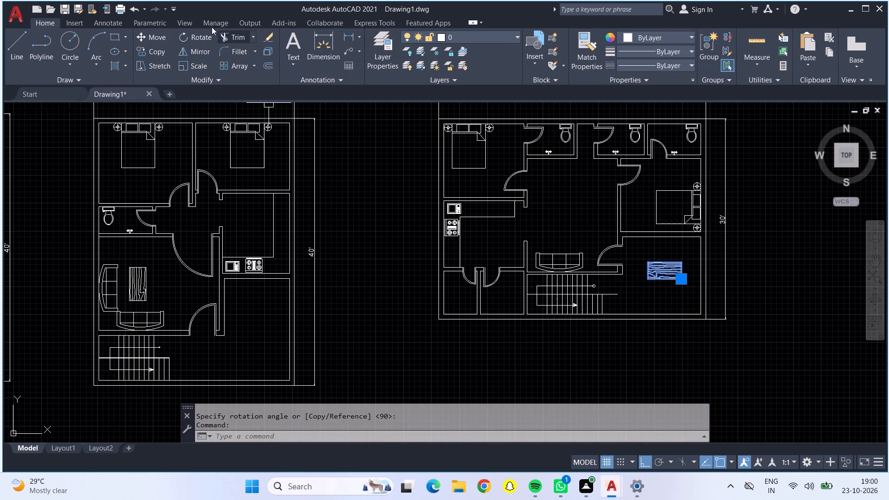
{"action": "left_click", "coordinate": [153, 33]}
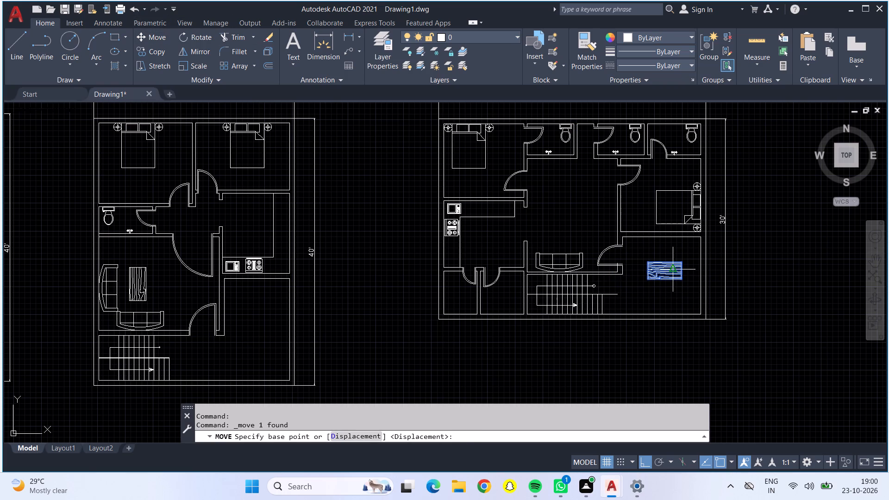
{"action": "left_click_drag", "start_coordinate": [675, 269], "coordinate": [634, 256]}
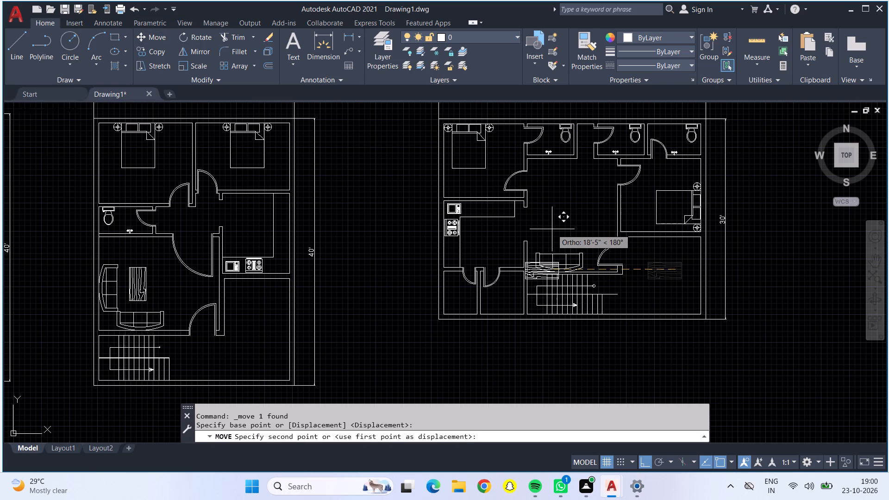
{"action": "key", "text": "F8"}
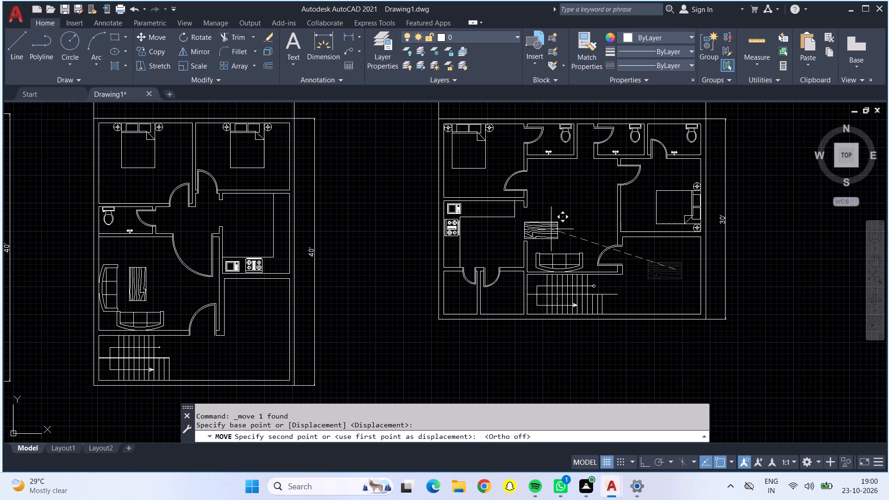
{"action": "scroll", "coordinate": [561, 234], "scroll_direction": "up", "scroll_amount": 2}
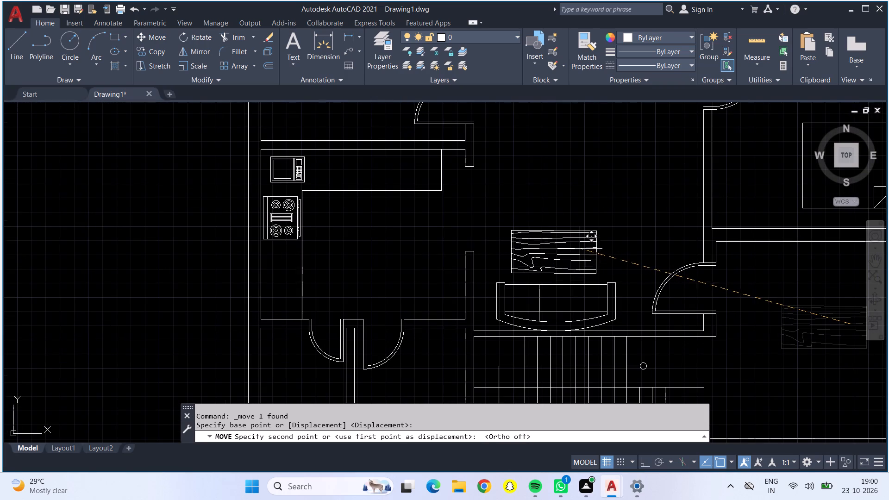
{"action": "left_click", "coordinate": [578, 245]}
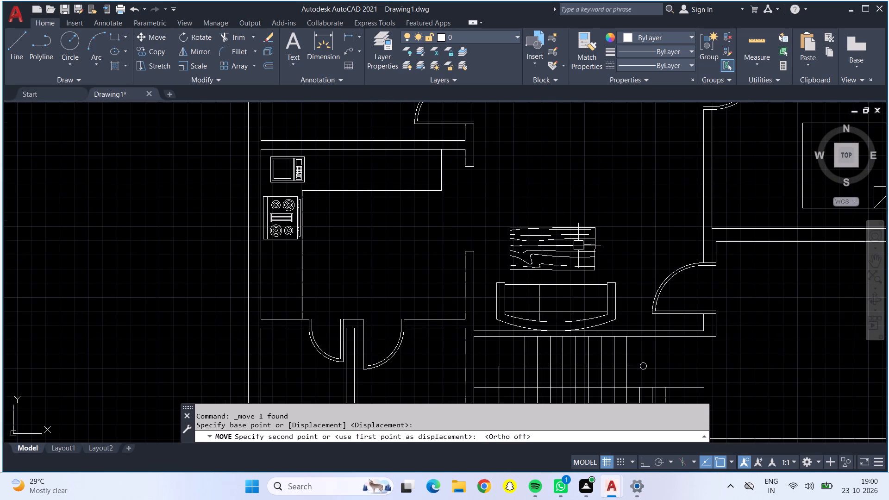
Review the furniture layout across the three floor plans, looking closely at the middle plan's rooms around the staircase.
{"action": "scroll", "coordinate": [578, 245], "scroll_direction": "down", "scroll_amount": 3}
{"action": "middle_click_drag", "start_coordinate": [448, 254], "coordinate": [469, 281]}
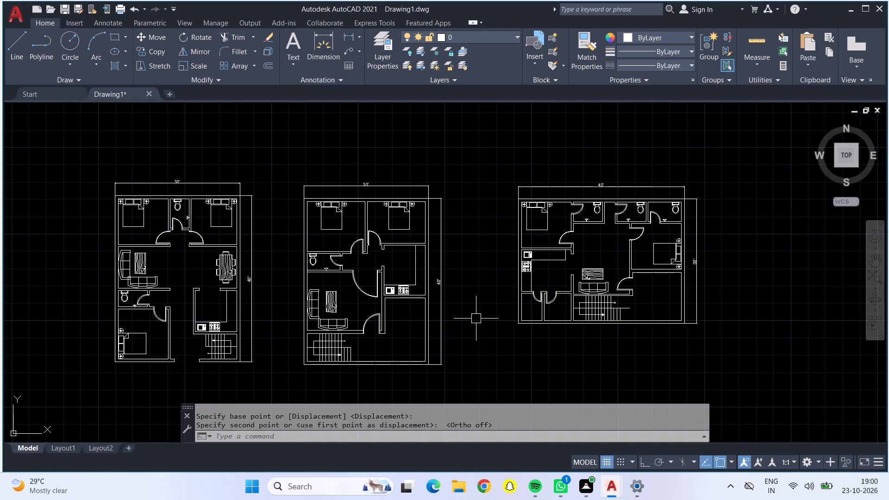
{"action": "middle_click_drag", "start_coordinate": [476, 317], "coordinate": [473, 271]}
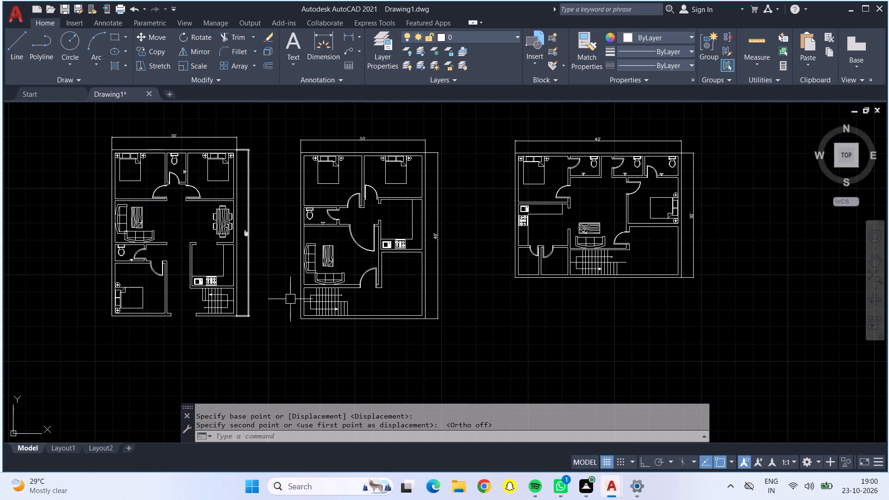
{"action": "scroll", "coordinate": [378, 305], "scroll_direction": "up", "scroll_amount": 1}
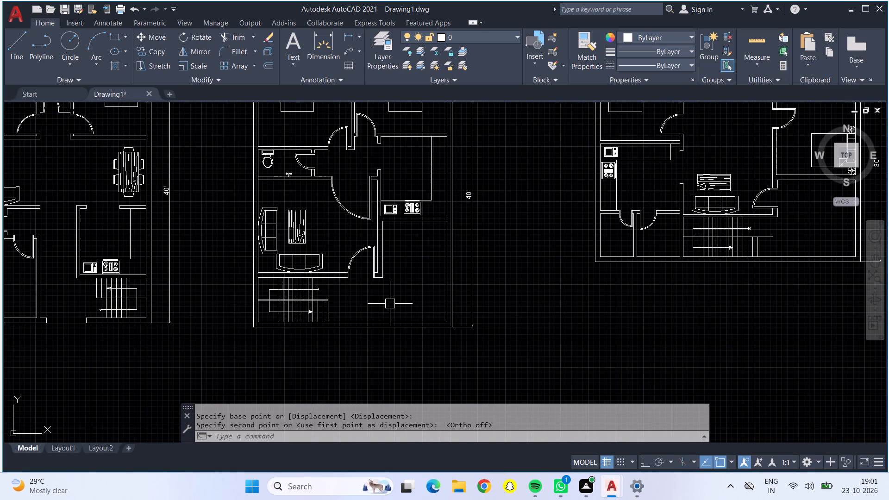
{"action": "middle_click_drag", "start_coordinate": [402, 302], "coordinate": [375, 304]}
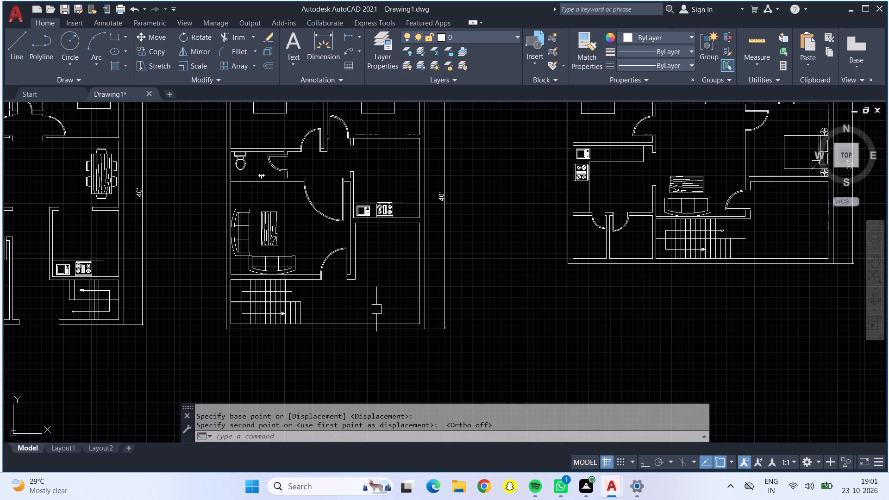
{"action": "middle_click_drag", "start_coordinate": [392, 296], "coordinate": [353, 301]}
{"action": "scroll", "coordinate": [355, 289], "scroll_direction": "down", "scroll_amount": 1}
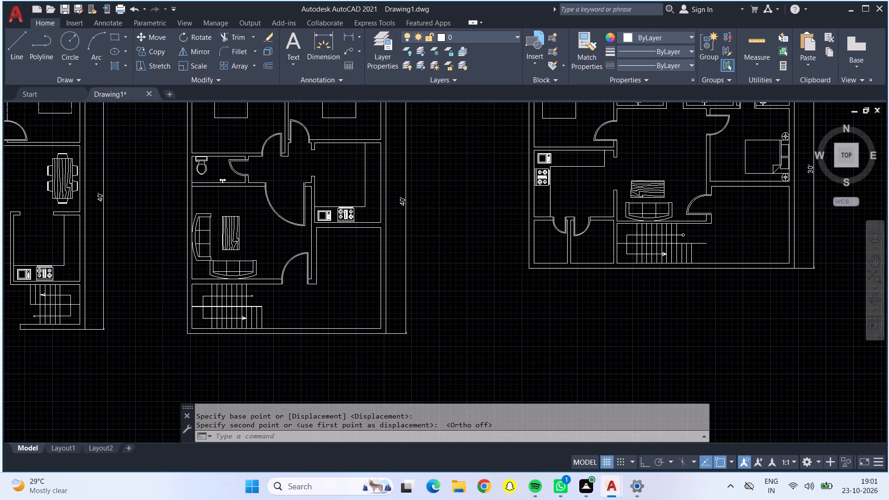
{"action": "middle_click_drag", "start_coordinate": [415, 289], "coordinate": [503, 319]}
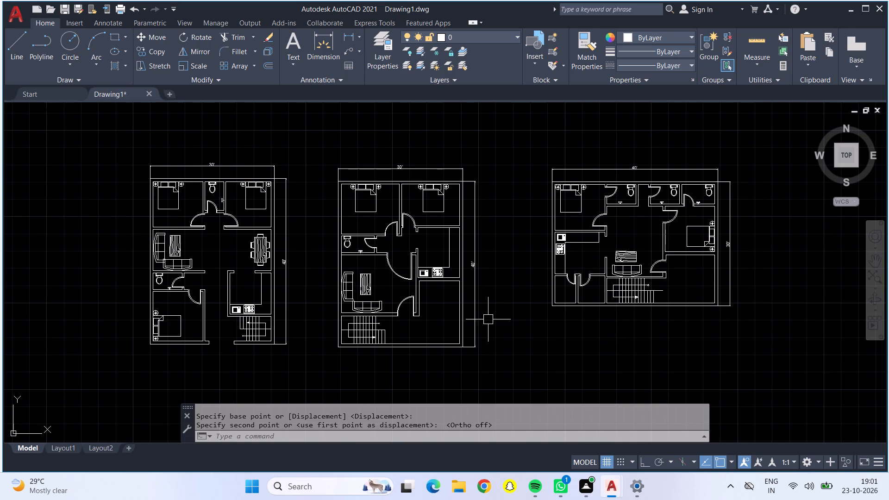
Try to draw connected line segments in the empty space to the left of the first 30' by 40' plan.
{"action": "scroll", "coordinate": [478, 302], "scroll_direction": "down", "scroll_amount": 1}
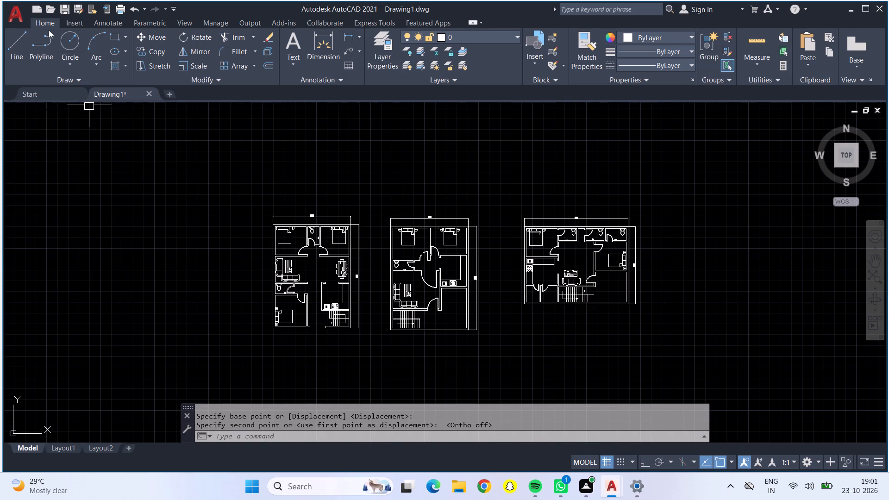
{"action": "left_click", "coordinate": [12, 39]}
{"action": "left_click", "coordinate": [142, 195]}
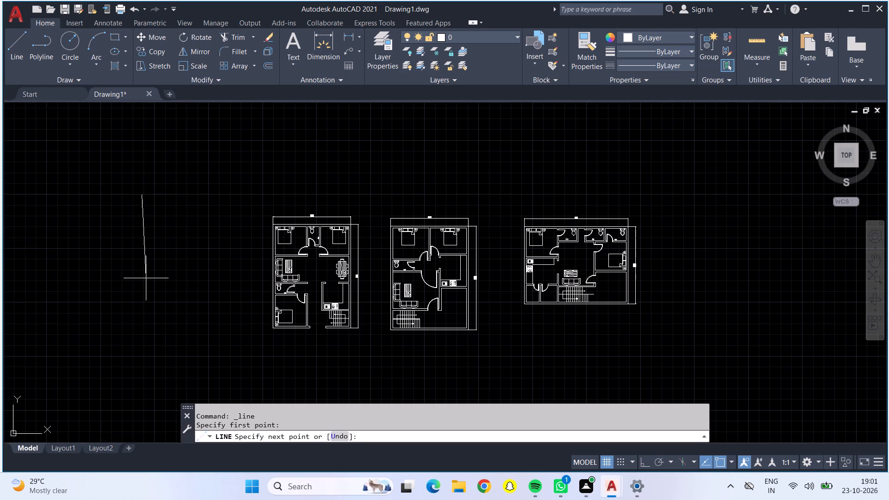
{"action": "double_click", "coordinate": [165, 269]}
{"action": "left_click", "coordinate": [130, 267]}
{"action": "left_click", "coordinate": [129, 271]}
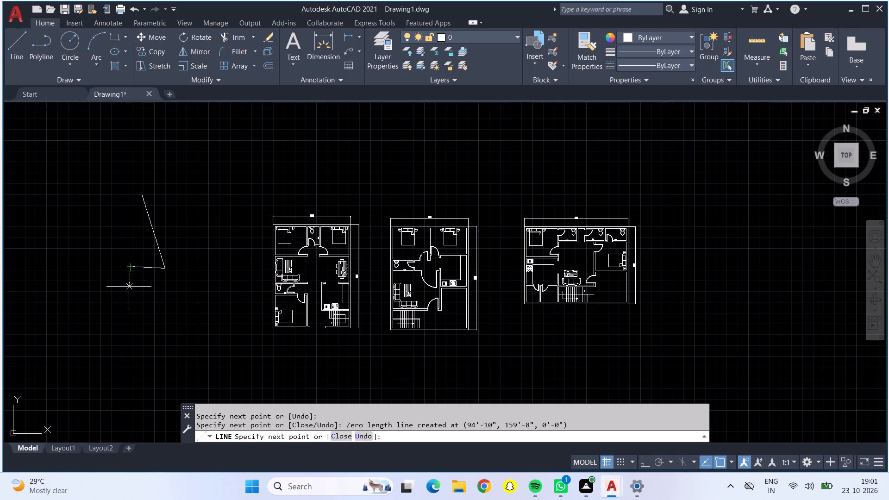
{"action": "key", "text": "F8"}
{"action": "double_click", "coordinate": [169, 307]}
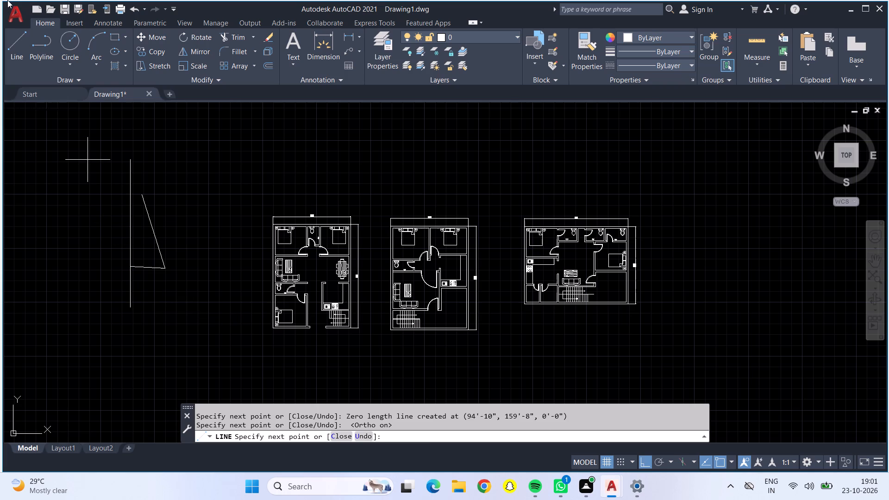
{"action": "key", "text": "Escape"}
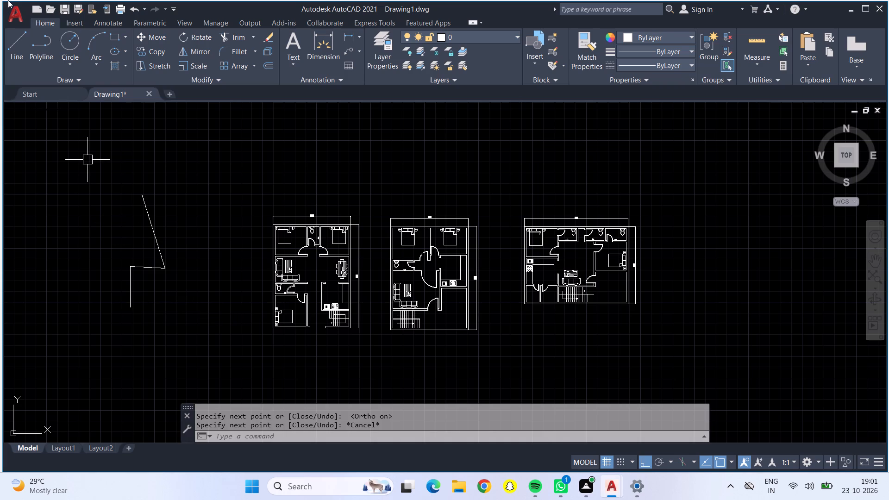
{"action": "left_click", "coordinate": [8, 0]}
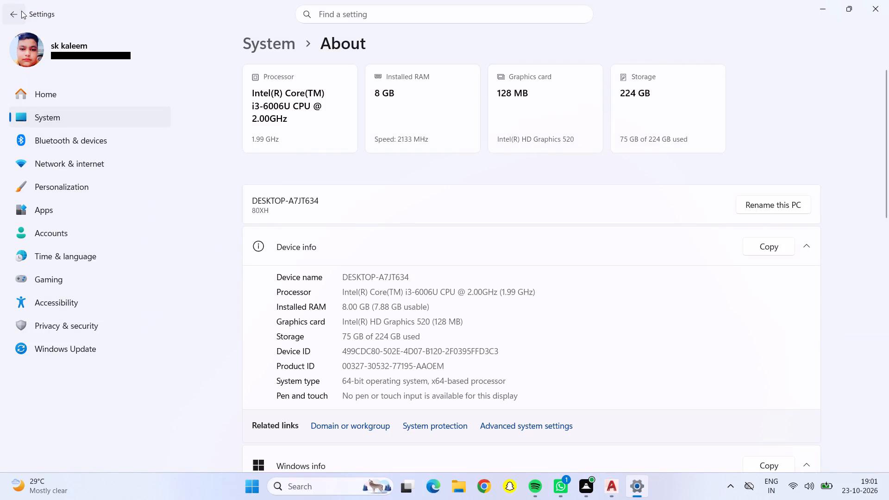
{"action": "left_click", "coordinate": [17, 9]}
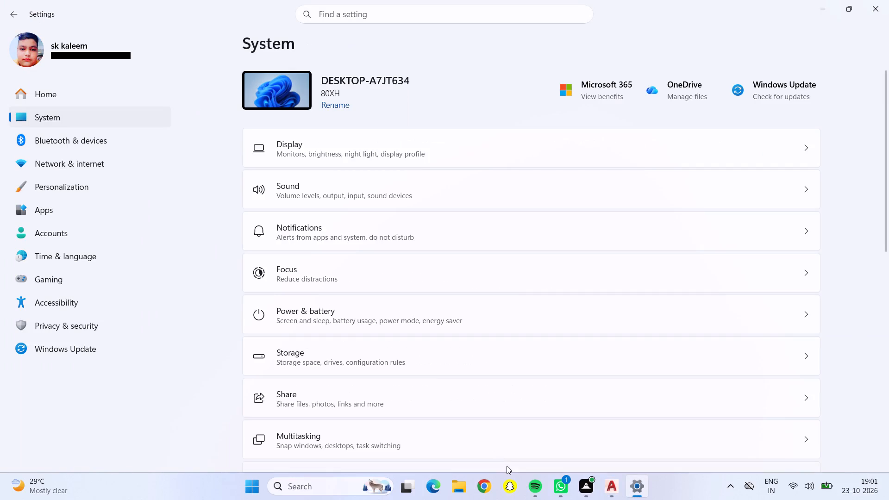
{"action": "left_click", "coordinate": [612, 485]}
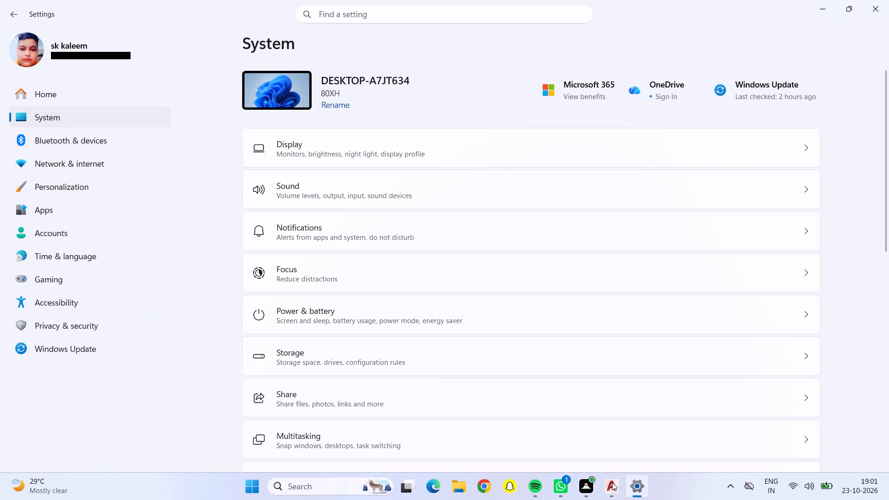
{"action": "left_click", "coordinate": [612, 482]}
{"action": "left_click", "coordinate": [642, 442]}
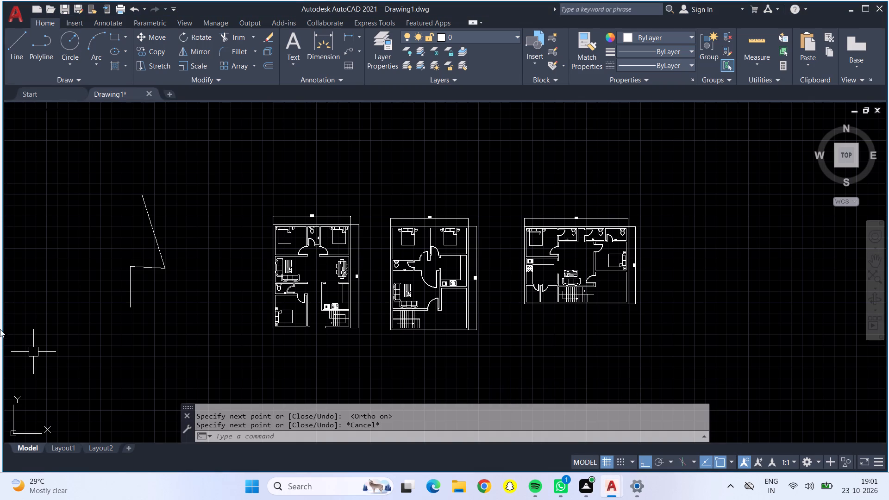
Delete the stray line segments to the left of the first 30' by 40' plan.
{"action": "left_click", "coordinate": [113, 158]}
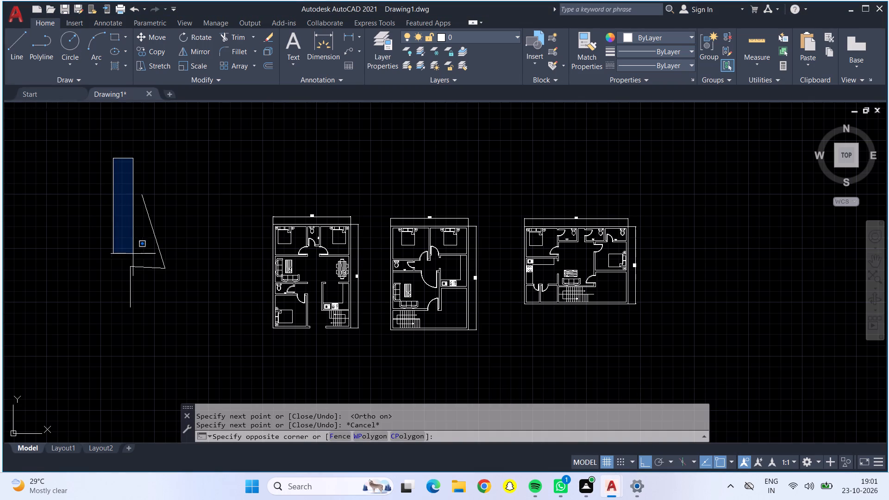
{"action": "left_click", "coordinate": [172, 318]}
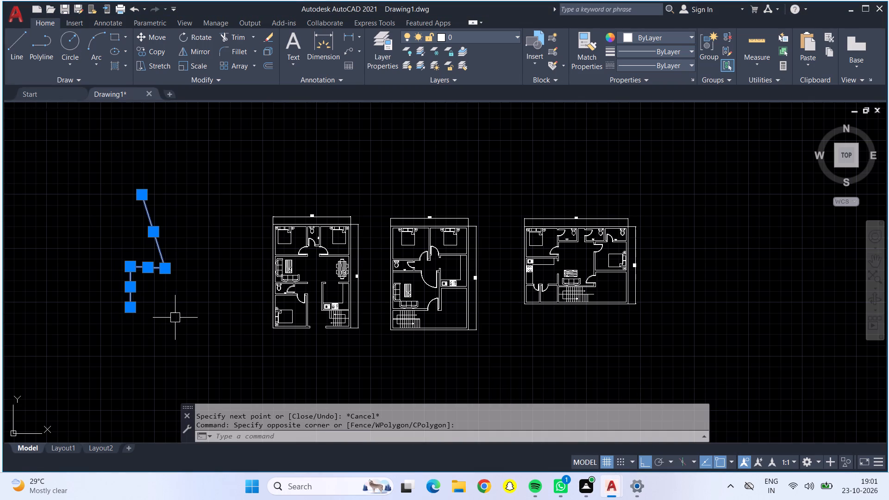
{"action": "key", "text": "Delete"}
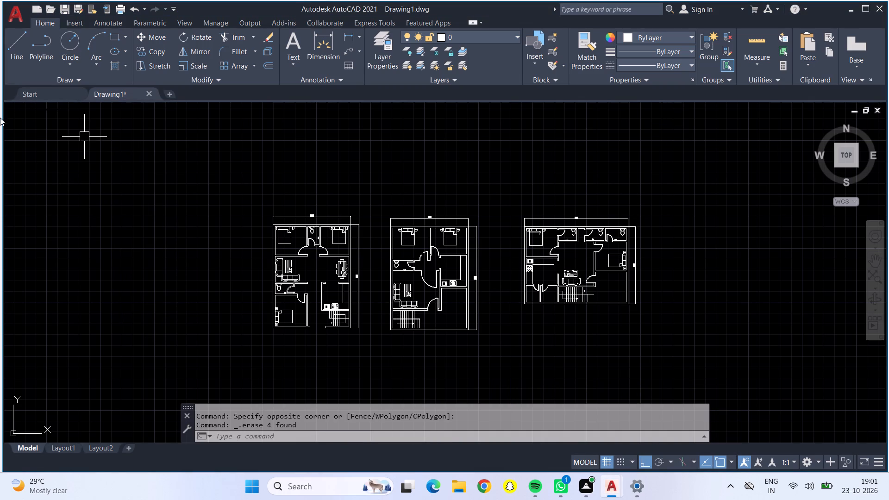
Draw a closed upright rectangle of lines, 9" wide and 4' high, in the empty space left of the first 30' by 40' plan.
{"action": "left_click", "coordinate": [14, 54]}
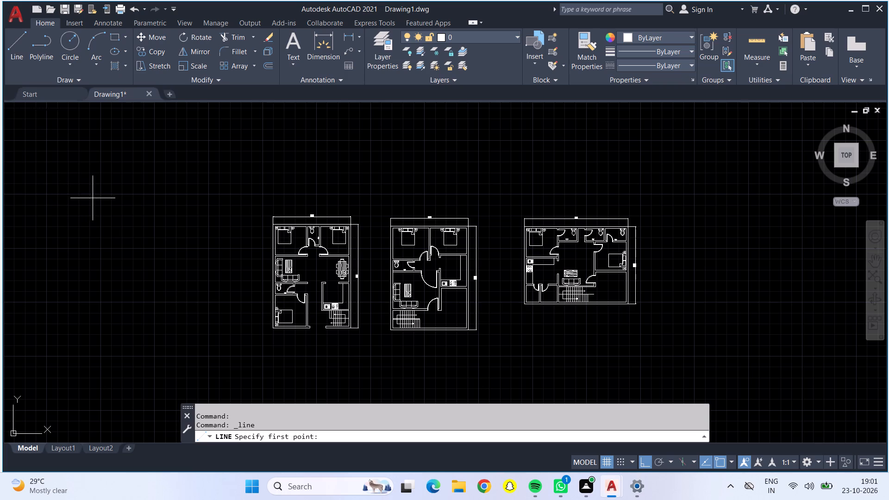
{"action": "left_click", "coordinate": [94, 198]}
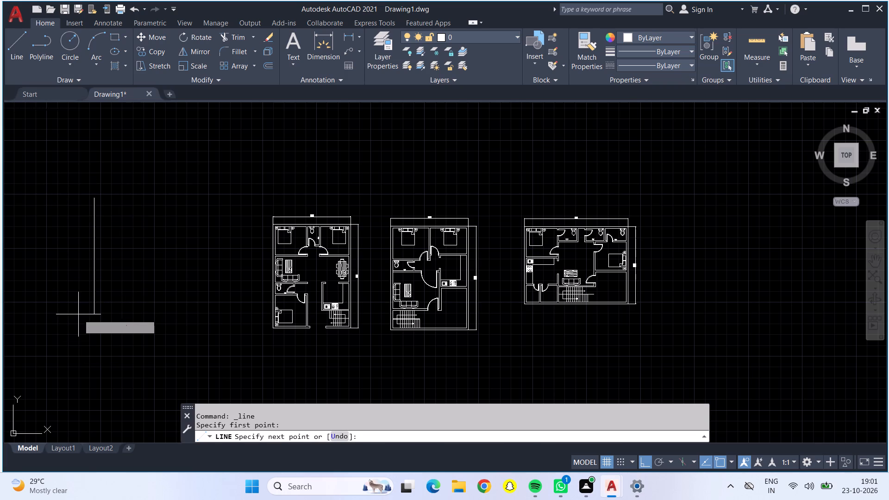
{"action": "type", "text": "4'"}
{"action": "key", "text": "Return"}
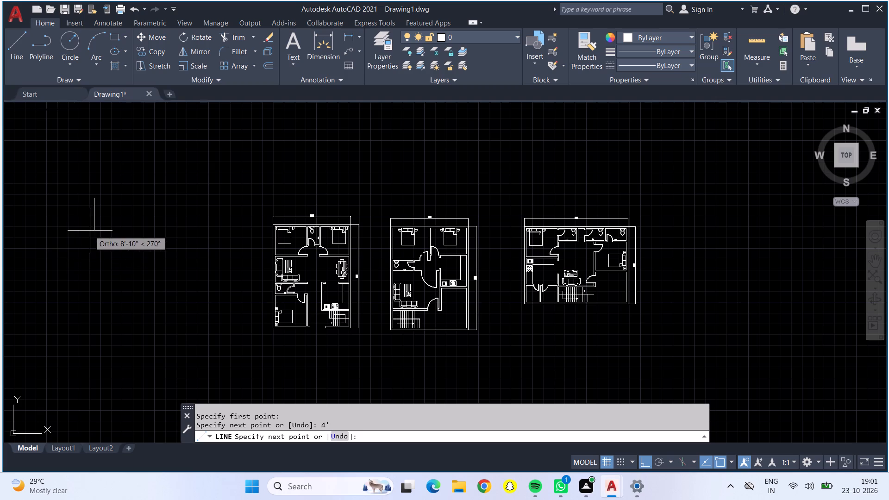
{"action": "scroll", "coordinate": [121, 198], "scroll_direction": "up", "scroll_amount": 3}
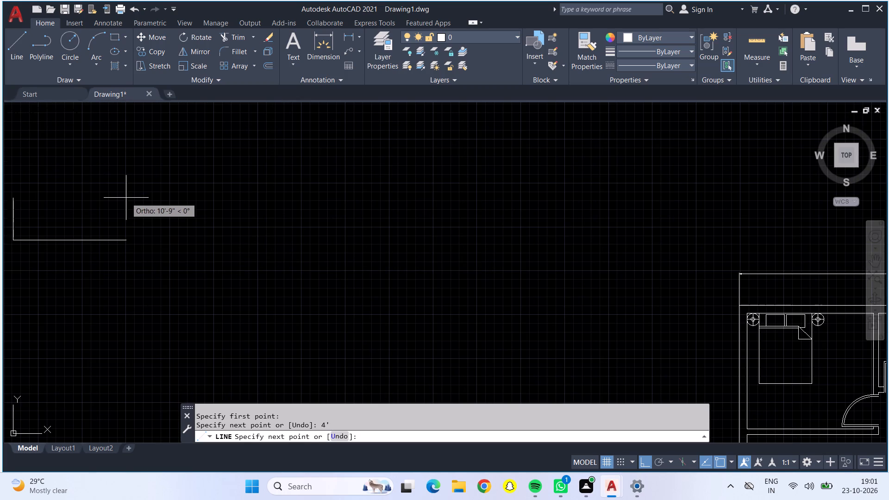
{"action": "middle_click_drag", "start_coordinate": [126, 198], "coordinate": [267, 195]}
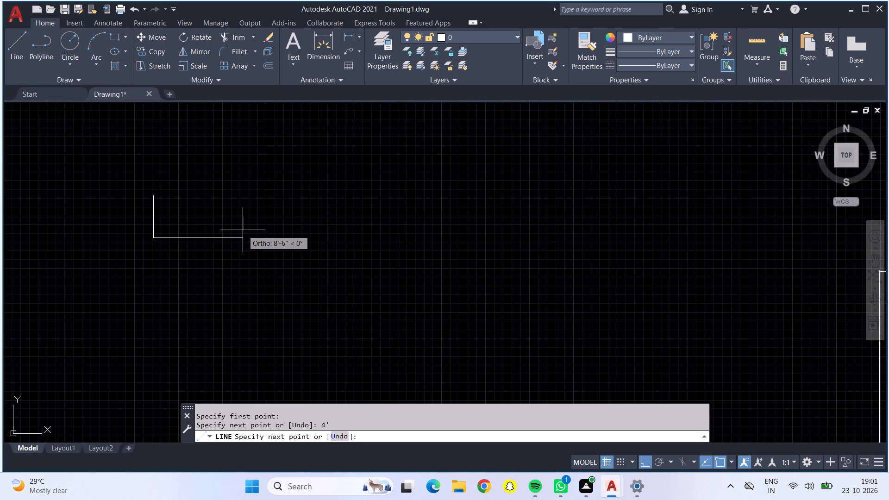
{"action": "type", "text": "9\""}
{"action": "key", "text": "Return"}
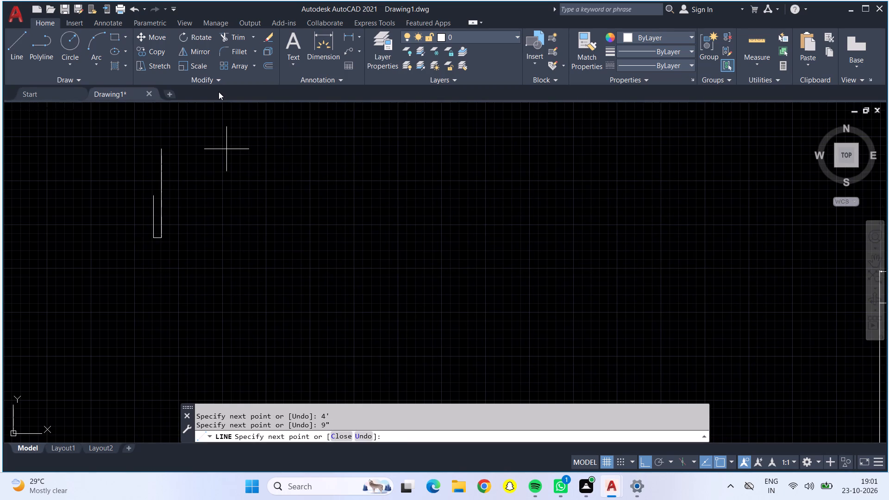
{"action": "type", "text": "4'"}
{"action": "key", "text": "Return"}
{"action": "key", "text": "9"}
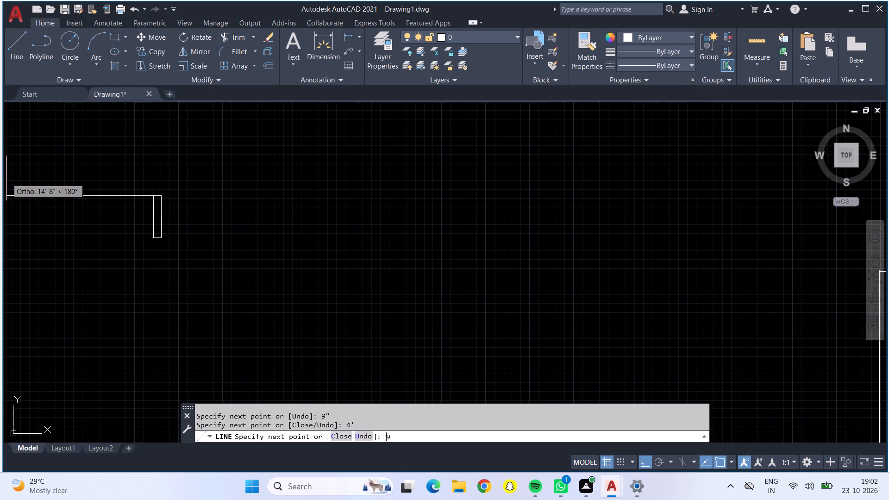
{"action": "key", "text": "shift+quotedbl"}
{"action": "key", "text": "Return"}
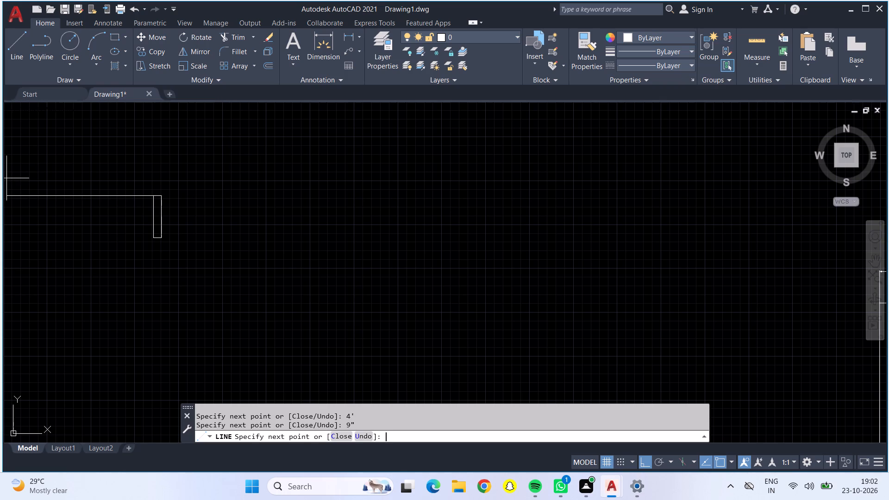
{"action": "key", "text": "Return"}
Offset both long sides of the 4' by 9" rectangle inward by 3" to divide it into three strips.
{"action": "scroll", "coordinate": [159, 225], "scroll_direction": "up", "scroll_amount": 1}
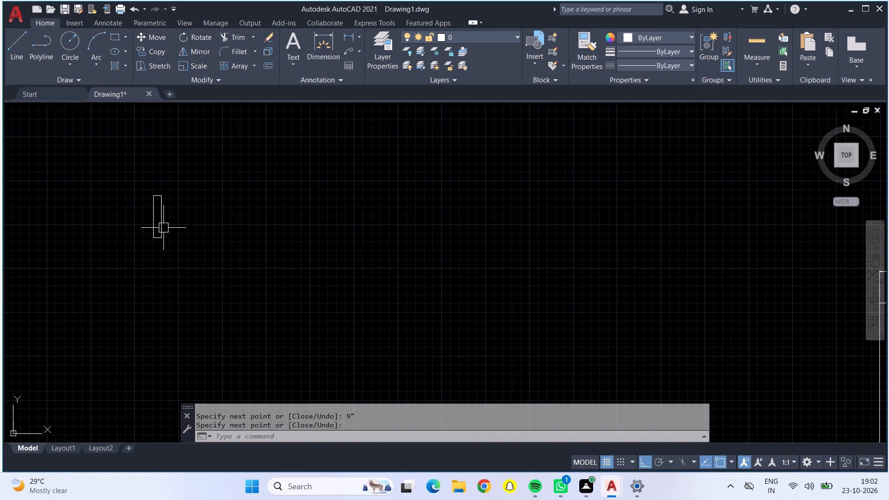
{"action": "scroll", "coordinate": [159, 225], "scroll_direction": "up", "scroll_amount": 2}
{"action": "middle_click_drag", "start_coordinate": [157, 222], "coordinate": [166, 290]}
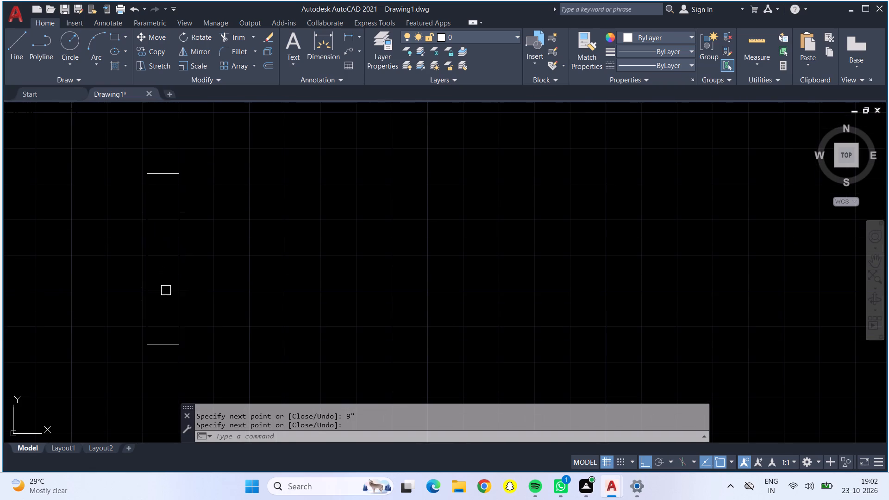
{"action": "key", "text": "o"}
{"action": "key", "text": "Return"}
{"action": "key", "text": "3"}
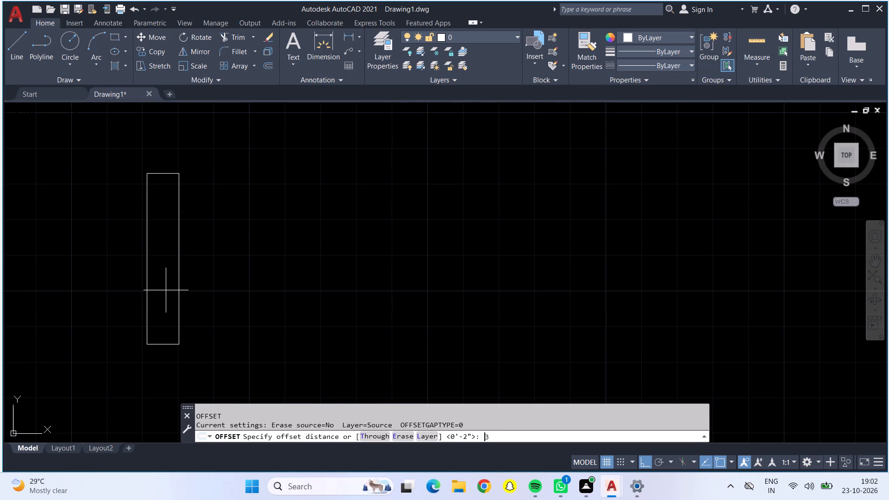
{"action": "key", "text": "shift+quotedbl"}
{"action": "key", "text": "Return"}
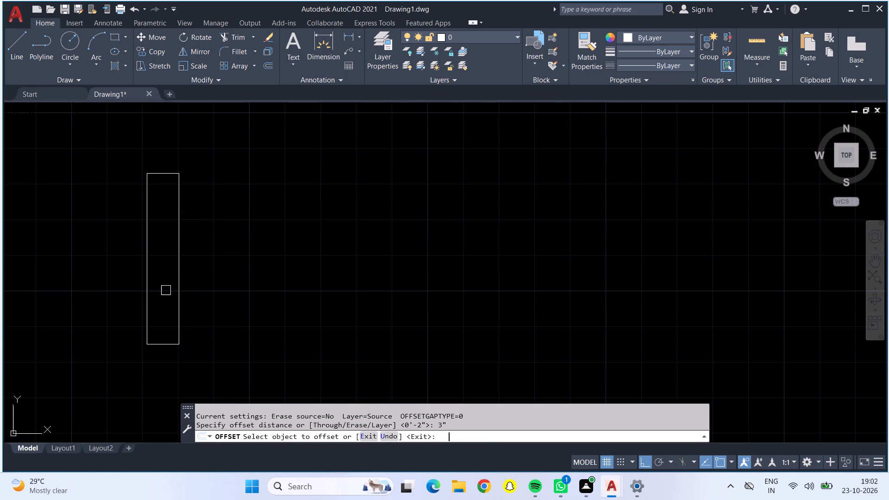
{"action": "left_click", "coordinate": [147, 258]}
{"action": "left_click", "coordinate": [165, 270]}
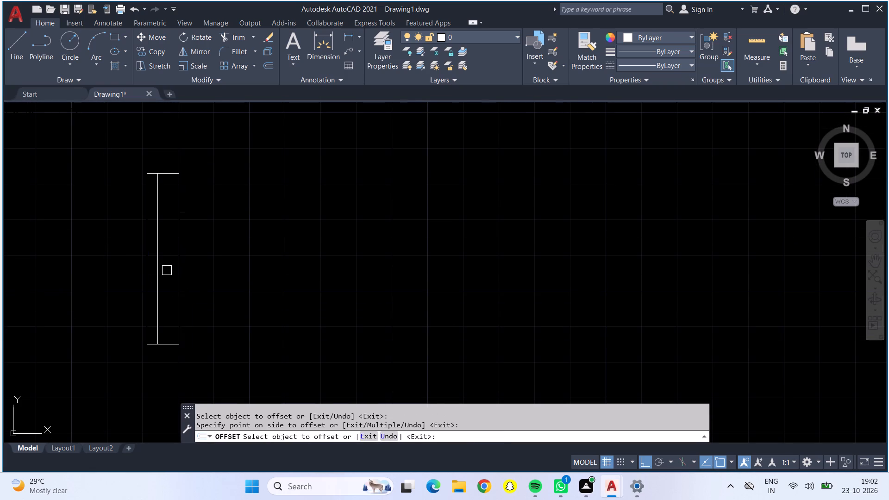
{"action": "left_click", "coordinate": [176, 276]}
{"action": "left_click", "coordinate": [168, 276]}
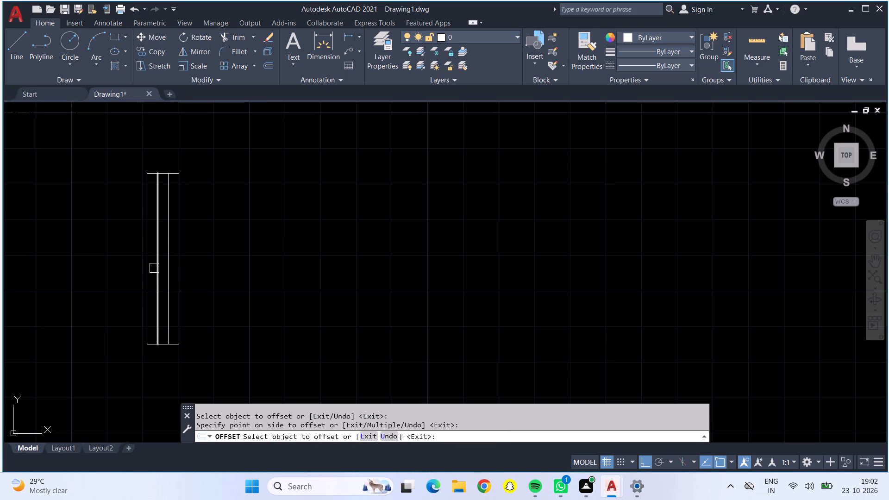
{"action": "key", "text": "Escape"}
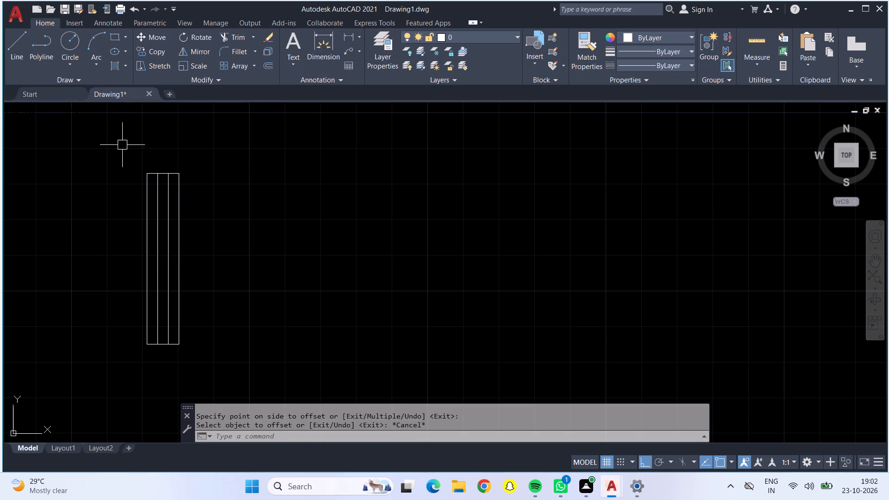
Copy the whole 4' by 9" window symbol, using a base point inside it, towards the first 30' by 40' plan.
{"action": "left_click", "coordinate": [113, 137]}
{"action": "left_click", "coordinate": [243, 375]}
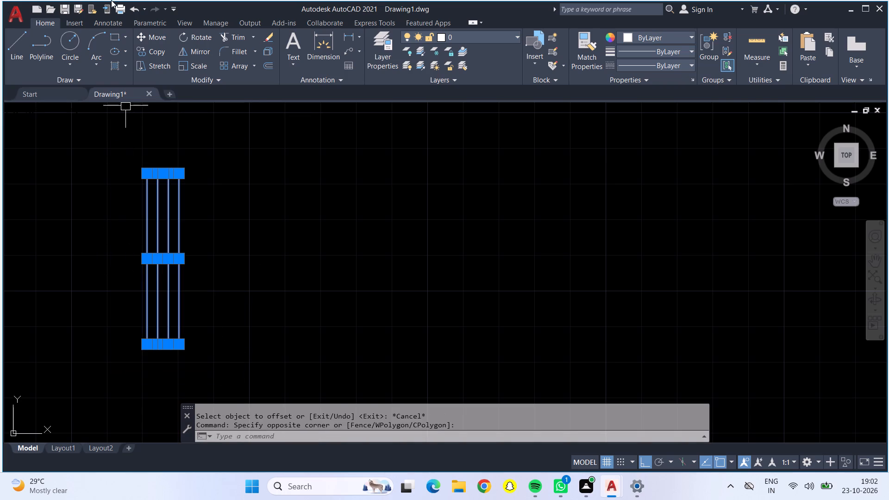
{"action": "left_click", "coordinate": [148, 49]}
{"action": "left_click", "coordinate": [168, 232]}
{"action": "scroll", "coordinate": [258, 258], "scroll_direction": "down", "scroll_amount": 3}
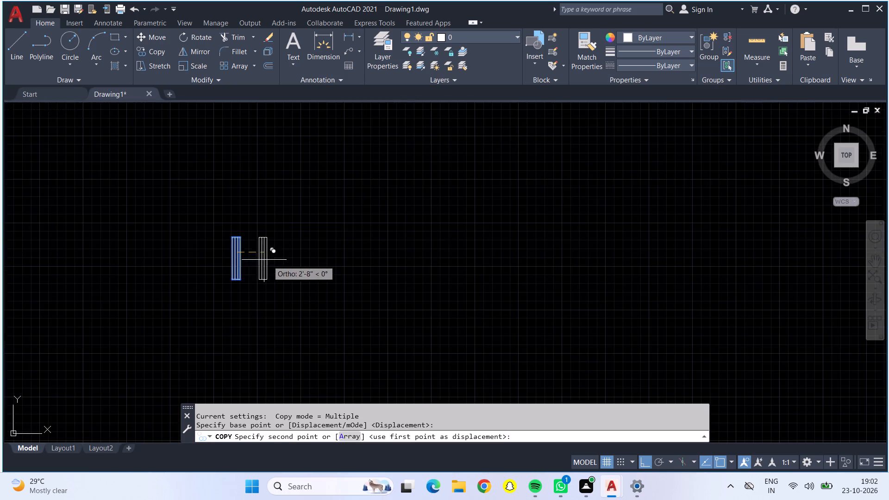
{"action": "scroll", "coordinate": [508, 346], "scroll_direction": "down", "scroll_amount": 1}
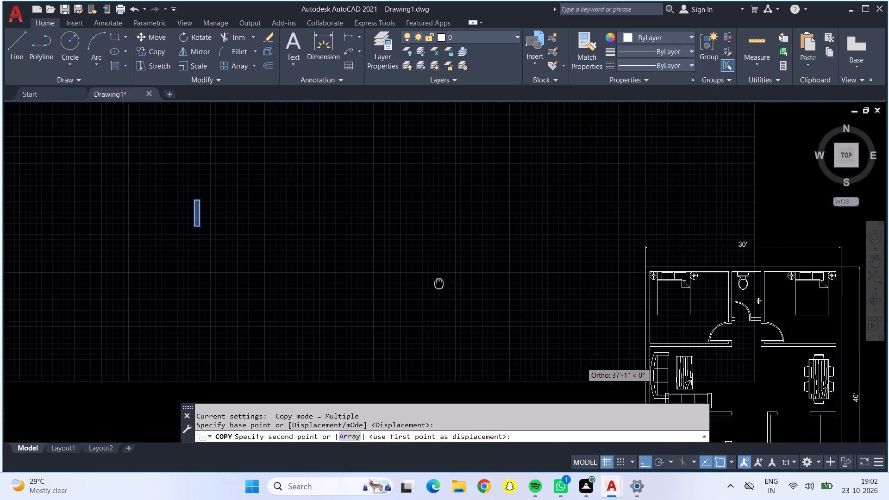
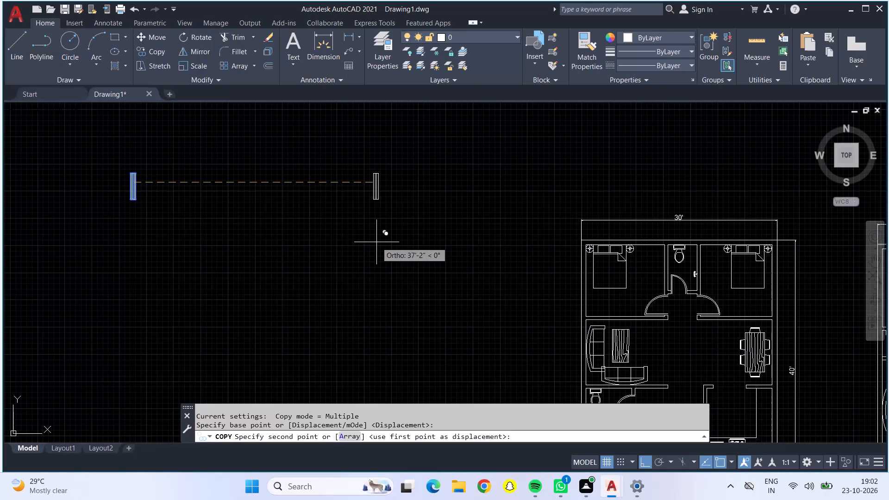
With ortho off, place window copies in the left and right outer walls of the first 30' by 40' plan's upper bedrooms.
{"action": "key", "text": "F8"}
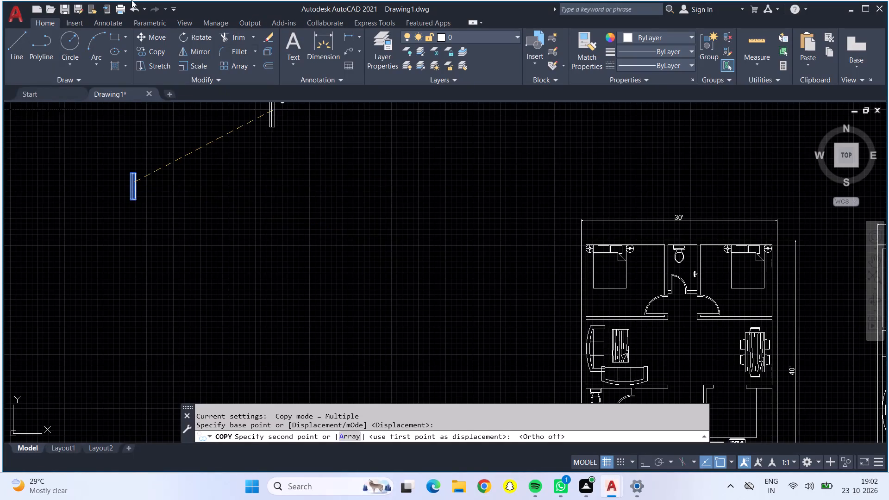
{"action": "middle_click_drag", "start_coordinate": [595, 294], "coordinate": [546, 293]}
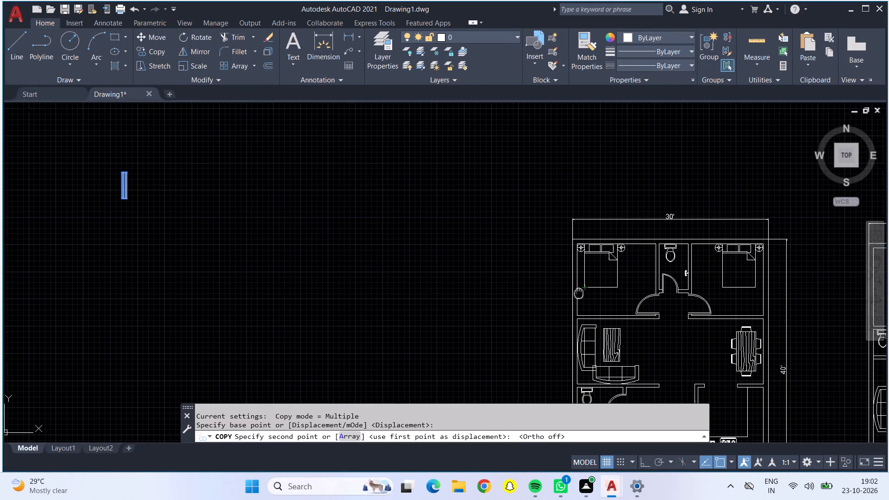
{"action": "middle_click_drag", "start_coordinate": [546, 293], "coordinate": [413, 294]}
{"action": "scroll", "coordinate": [397, 292], "scroll_direction": "up", "scroll_amount": 3}
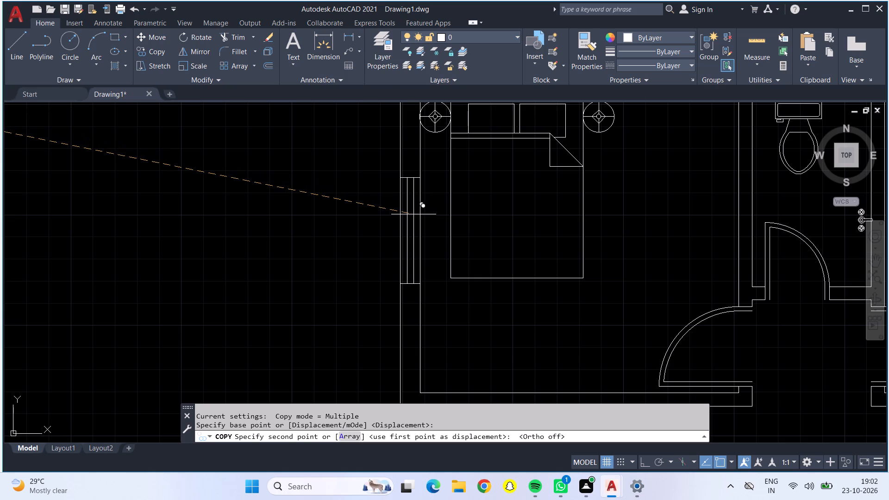
{"action": "left_click", "coordinate": [413, 214]}
{"action": "scroll", "coordinate": [416, 214], "scroll_direction": "down", "scroll_amount": 3}
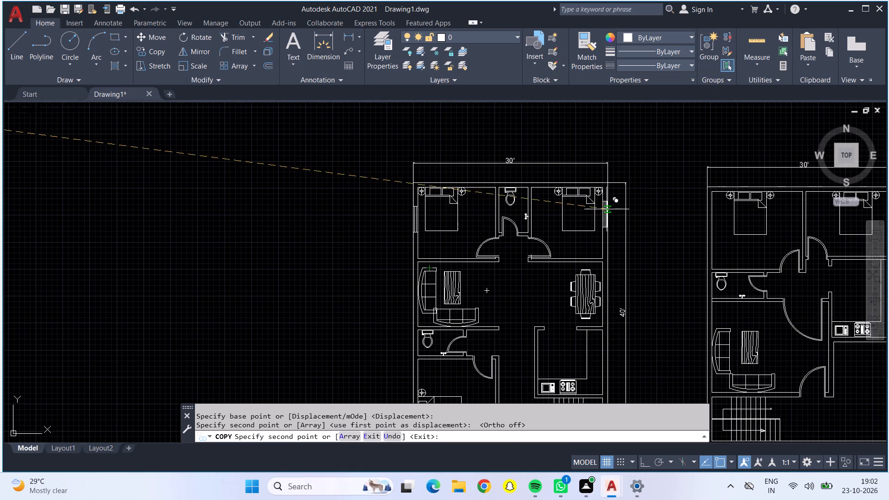
{"action": "scroll", "coordinate": [606, 212], "scroll_direction": "up", "scroll_amount": 4}
{"action": "left_click", "coordinate": [619, 212]}
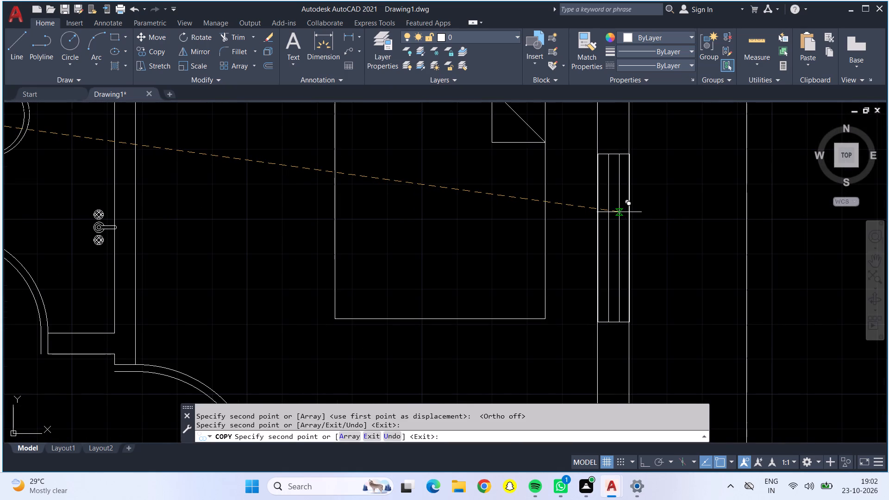
Place window copies in the left and right outer walls of the second 30' by 40' plan's two upper bedrooms.
{"action": "scroll", "coordinate": [620, 212], "scroll_direction": "down", "scroll_amount": 3}
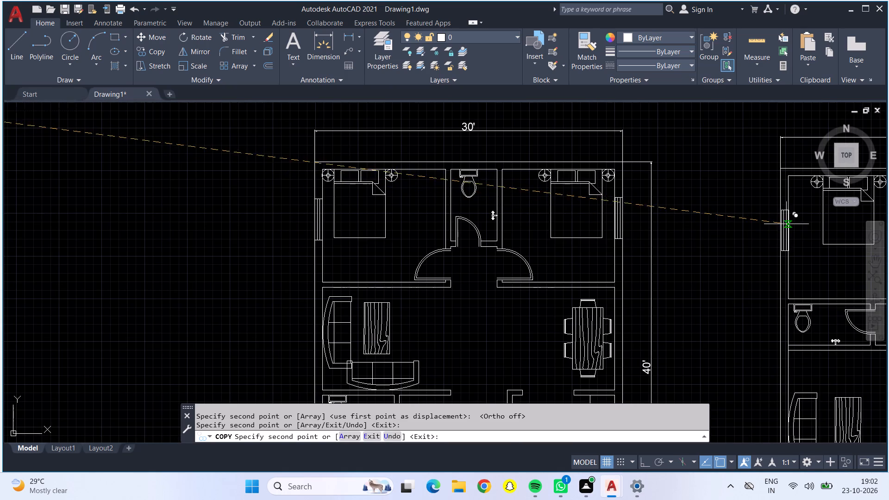
{"action": "scroll", "coordinate": [786, 225], "scroll_direction": "up", "scroll_amount": 2}
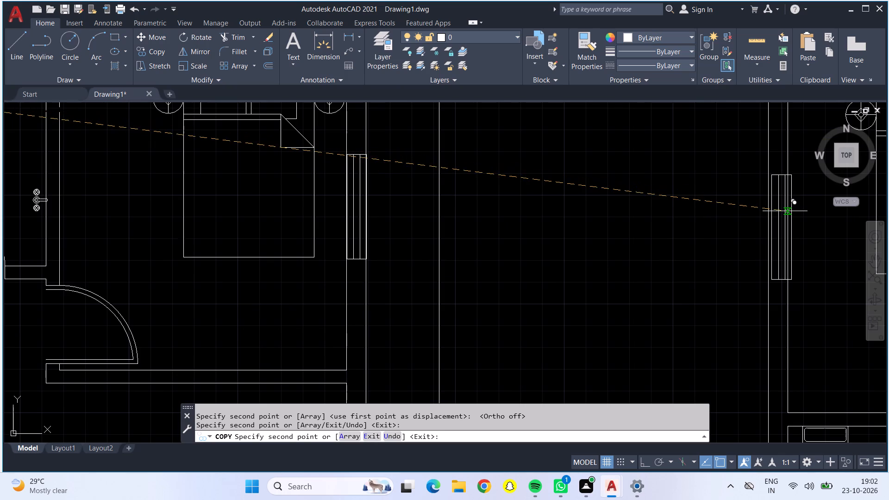
{"action": "left_click", "coordinate": [781, 216]}
{"action": "scroll", "coordinate": [781, 216], "scroll_direction": "down", "scroll_amount": 2}
{"action": "middle_click_drag", "start_coordinate": [760, 237], "coordinate": [515, 316]}
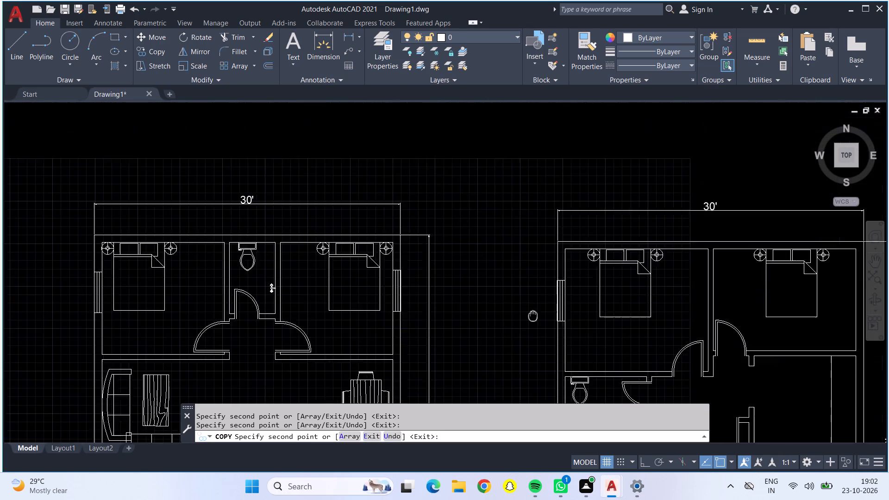
{"action": "middle_click_drag", "start_coordinate": [515, 316], "coordinate": [250, 282]}
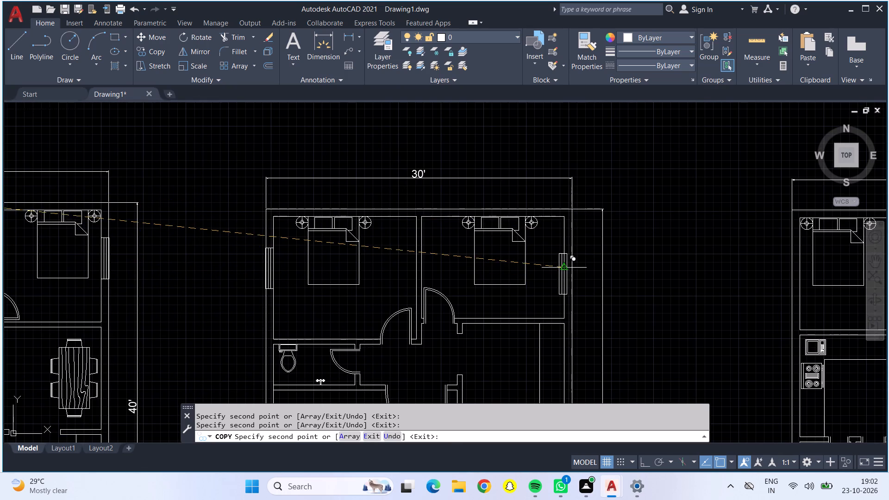
{"action": "scroll", "coordinate": [562, 267], "scroll_direction": "up", "scroll_amount": 3}
{"action": "left_click", "coordinate": [590, 251]}
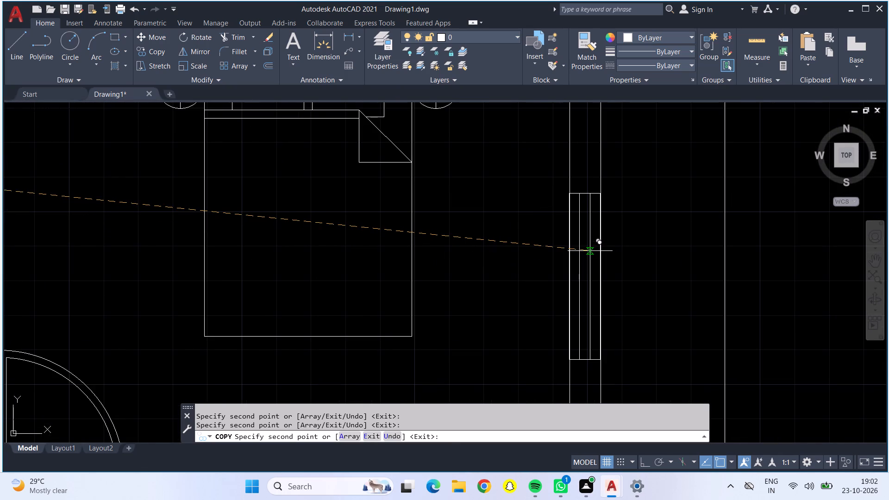
Place window copies in the left outer wall of the 40' by 30' plan, at the upper-left bedroom and beside the kitchen stove.
{"action": "scroll", "coordinate": [590, 251], "scroll_direction": "down", "scroll_amount": 3}
{"action": "middle_click_drag", "start_coordinate": [760, 256], "coordinate": [535, 271]}
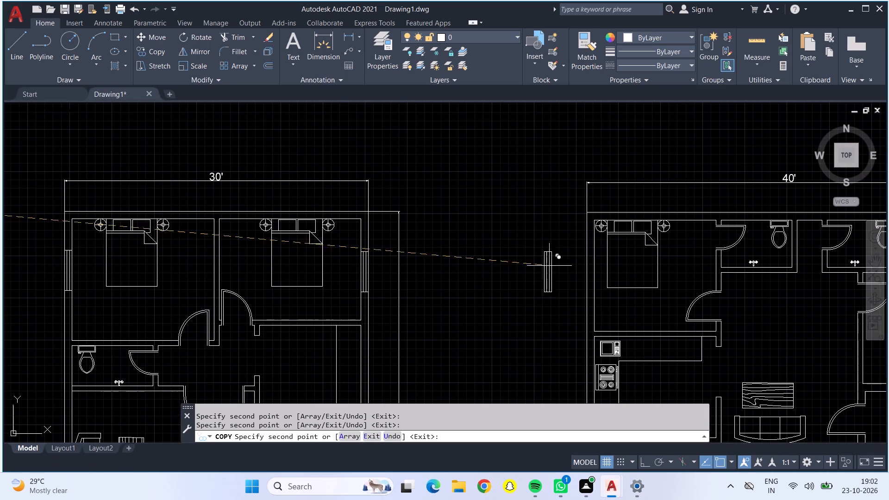
{"action": "scroll", "coordinate": [590, 266], "scroll_direction": "up", "scroll_amount": 2}
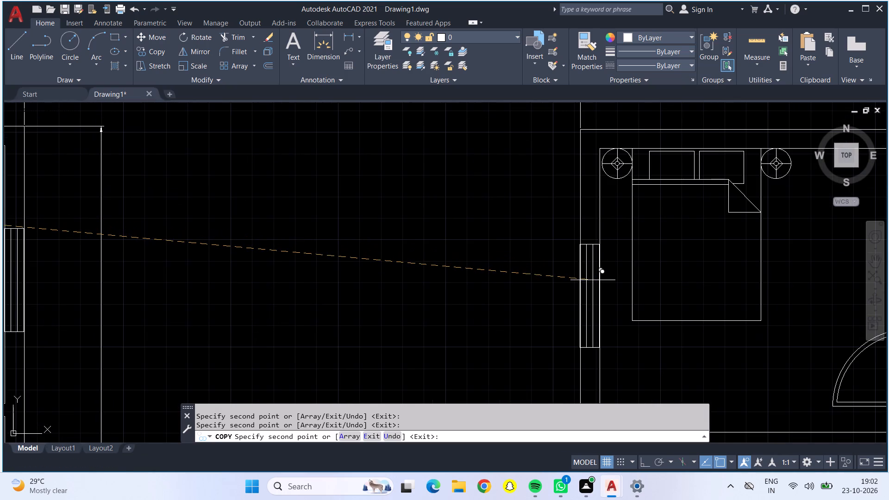
{"action": "left_click", "coordinate": [596, 281]}
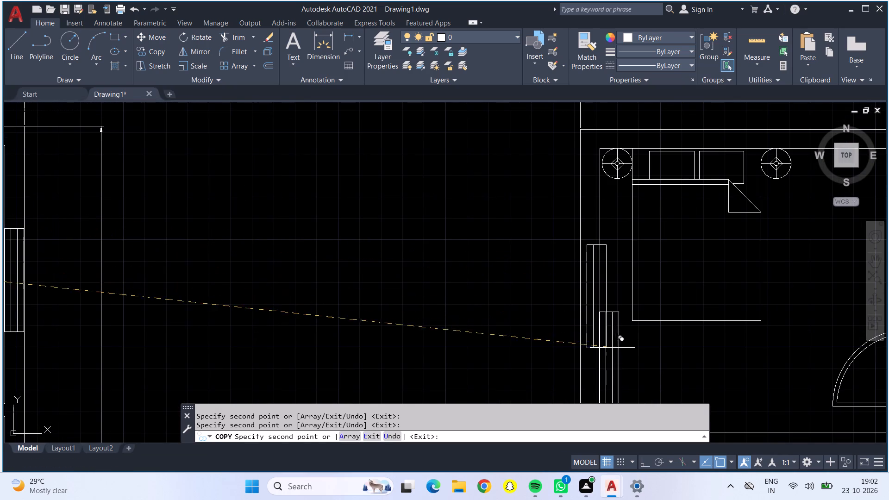
{"action": "scroll", "coordinate": [625, 324], "scroll_direction": "down", "scroll_amount": 2}
{"action": "middle_click_drag", "start_coordinate": [686, 326], "coordinate": [184, 301]}
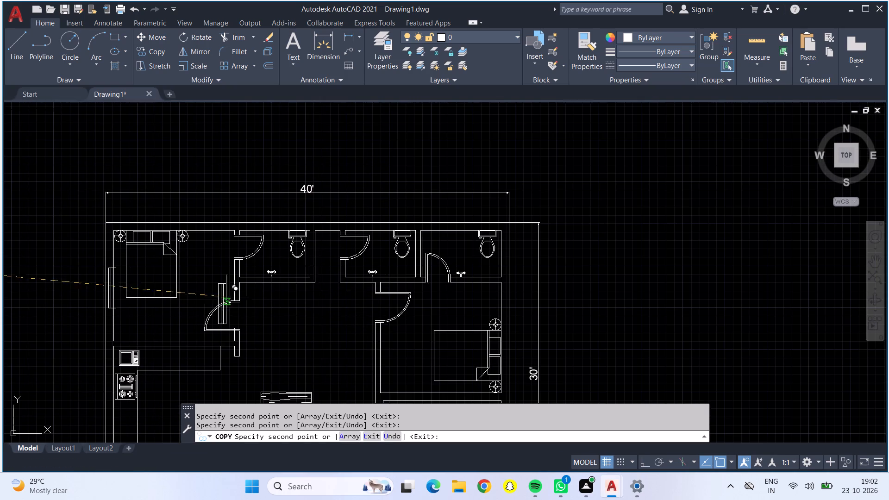
{"action": "middle_click_drag", "start_coordinate": [416, 349], "coordinate": [397, 217]}
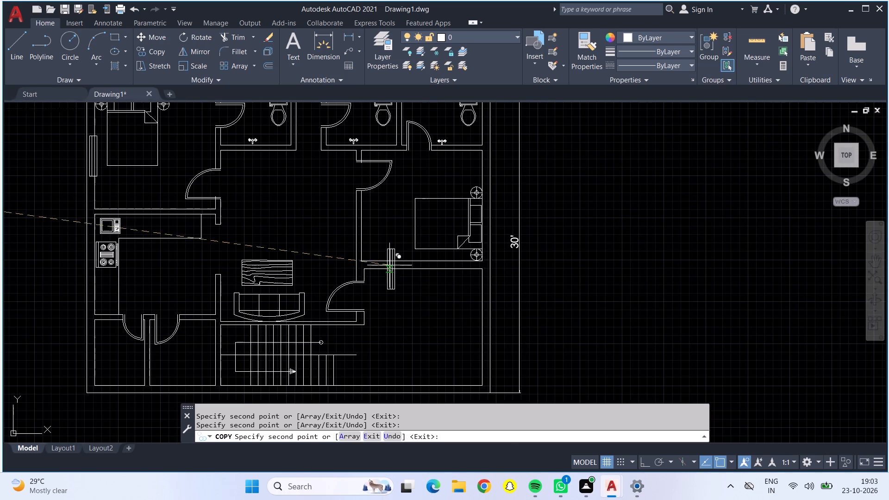
{"action": "scroll", "coordinate": [89, 275], "scroll_direction": "up", "scroll_amount": 3}
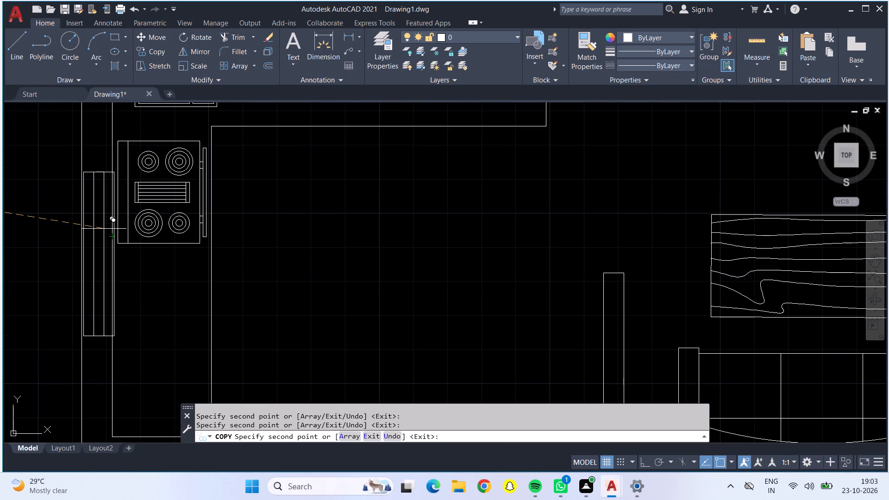
{"action": "left_click", "coordinate": [104, 229]}
Place a window copy in the right outer wall of the second 30' by 40' plan's kitchen.
{"action": "scroll", "coordinate": [52, 272], "scroll_direction": "down", "scroll_amount": 2}
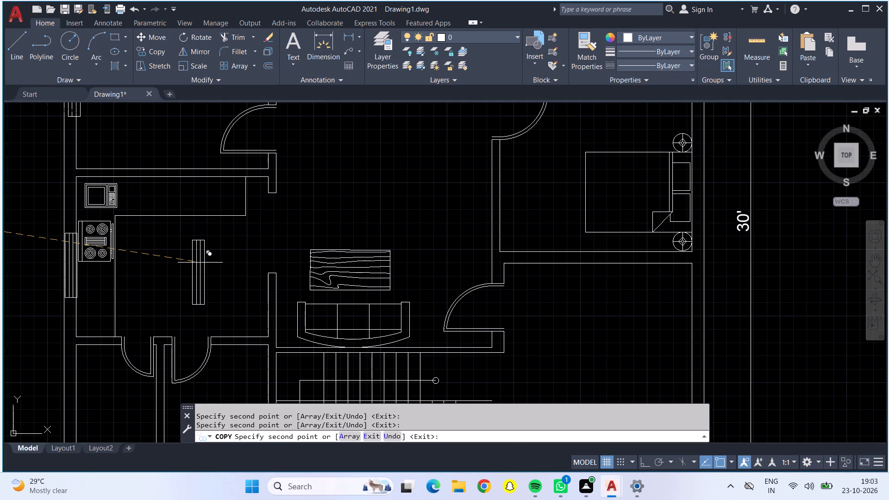
{"action": "scroll", "coordinate": [212, 263], "scroll_direction": "down", "scroll_amount": 1}
{"action": "middle_click_drag", "start_coordinate": [212, 263], "coordinate": [224, 263]}
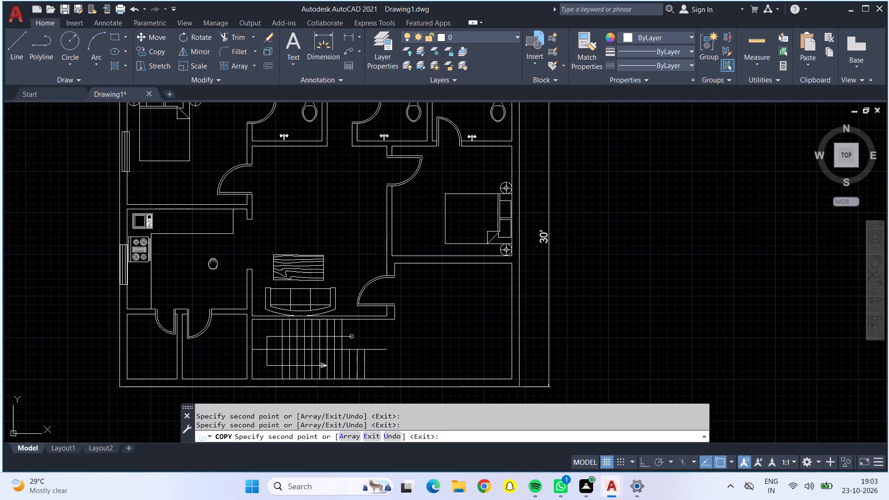
{"action": "middle_click_drag", "start_coordinate": [224, 263], "coordinate": [444, 255]}
{"action": "middle_click_drag", "start_coordinate": [210, 264], "coordinate": [314, 264]}
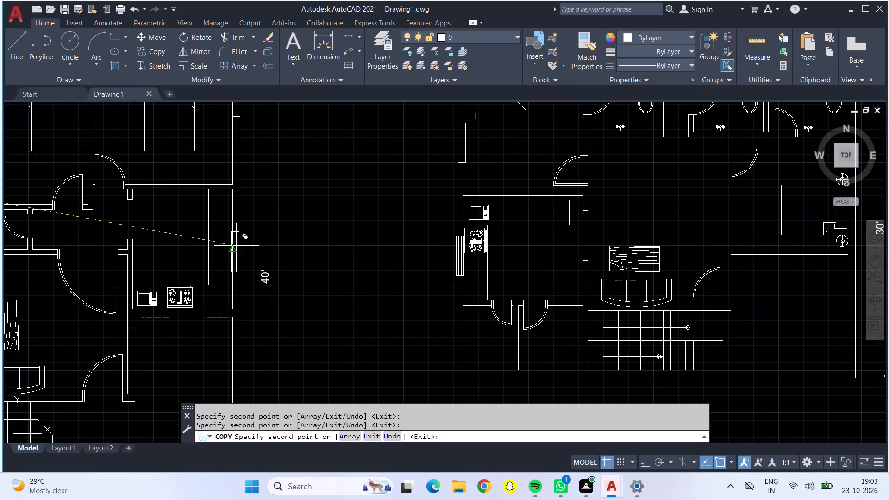
{"action": "scroll", "coordinate": [238, 246], "scroll_direction": "up", "scroll_amount": 4}
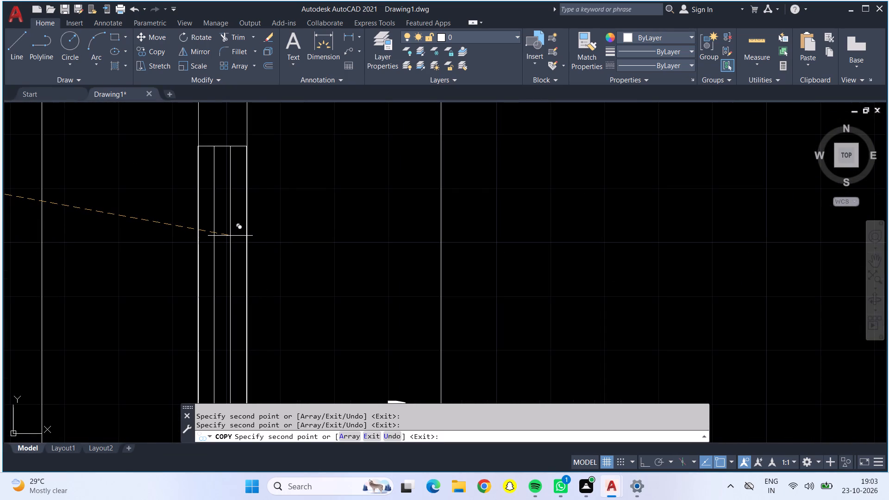
{"action": "left_click", "coordinate": [230, 236]}
Place a window copy in the left outer wall of the second 30' by 40' plan's living room, behind the sofa.
{"action": "scroll", "coordinate": [230, 236], "scroll_direction": "down", "scroll_amount": 3}
{"action": "scroll", "coordinate": [204, 292], "scroll_direction": "down", "scroll_amount": 1}
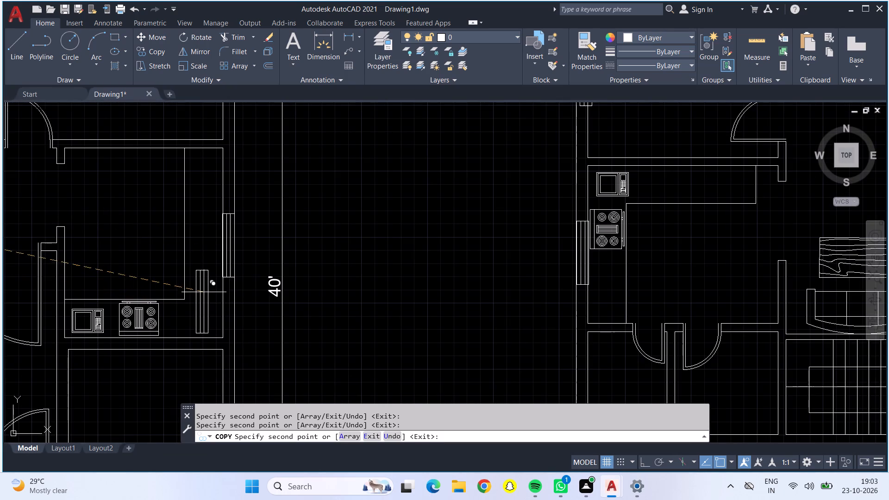
{"action": "middle_click_drag", "start_coordinate": [171, 378], "coordinate": [303, 309]}
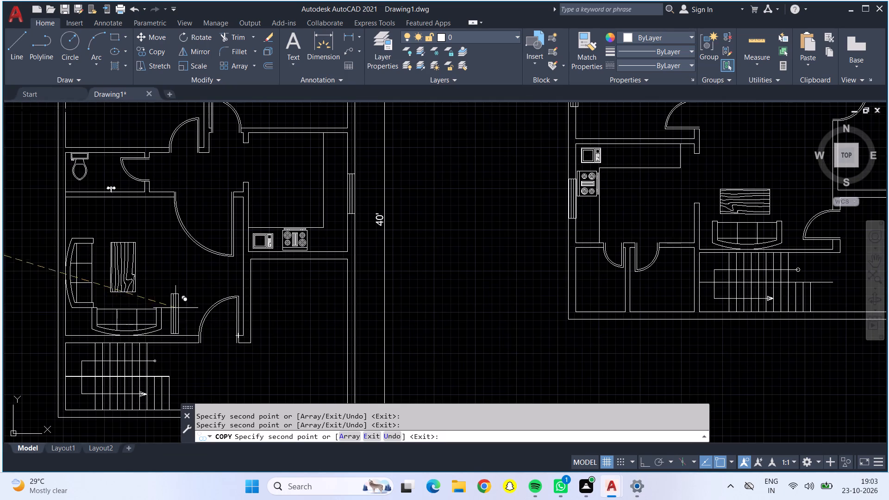
{"action": "scroll", "coordinate": [75, 260], "scroll_direction": "up", "scroll_amount": 4}
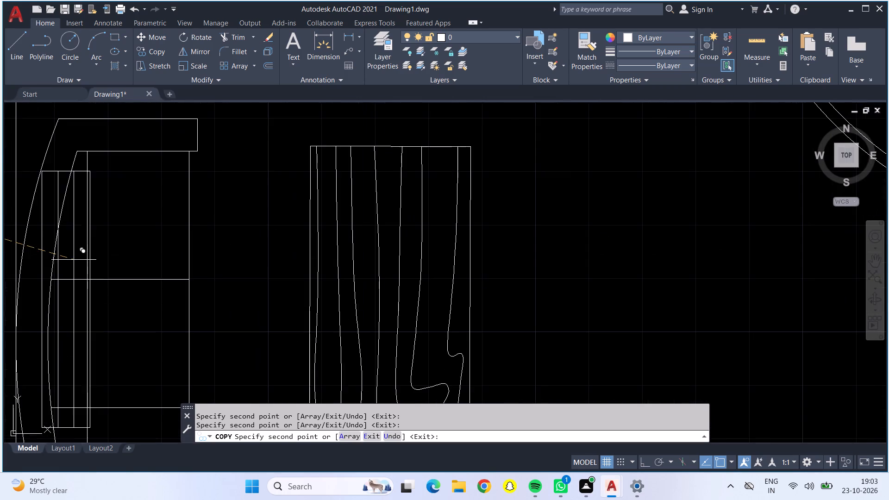
{"action": "middle_click_drag", "start_coordinate": [76, 261], "coordinate": [318, 209]}
{"action": "scroll", "coordinate": [76, 261], "scroll_direction": "up", "scroll_amount": 1}
{"action": "scroll", "coordinate": [318, 209], "scroll_direction": "down", "scroll_amount": 1}
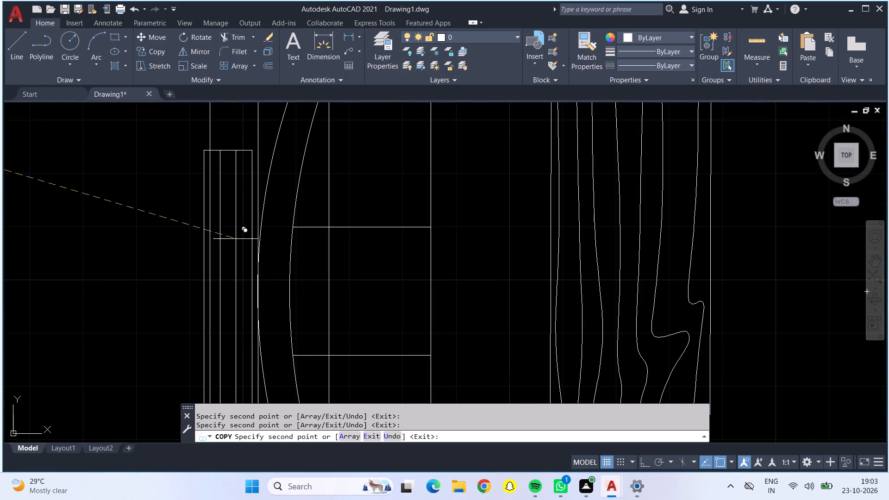
{"action": "left_click", "coordinate": [242, 238]}
Place window copies in the first 30' by 40' plan's outer walls, beside the dining table and behind the living room sofa.
{"action": "scroll", "coordinate": [242, 238], "scroll_direction": "down", "scroll_amount": 1}
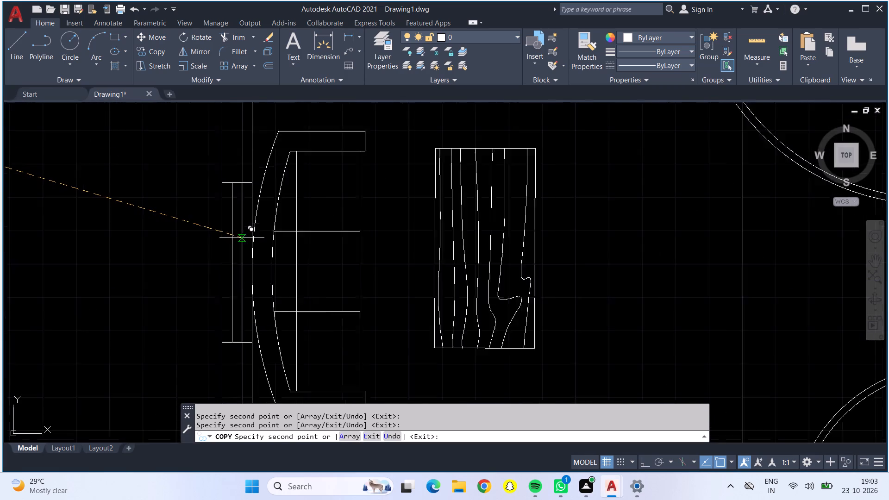
{"action": "scroll", "coordinate": [242, 238], "scroll_direction": "down", "scroll_amount": 2}
{"action": "scroll", "coordinate": [136, 235], "scroll_direction": "down", "scroll_amount": 1}
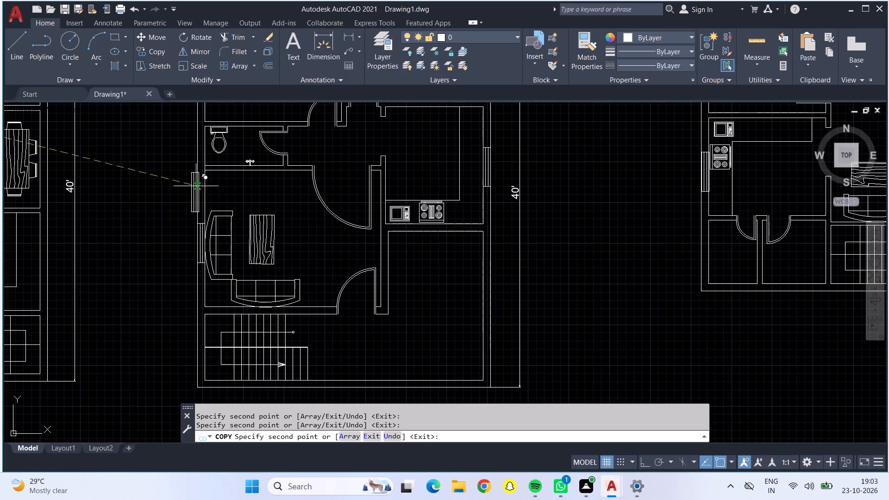
{"action": "middle_click_drag", "start_coordinate": [167, 192], "coordinate": [345, 287]}
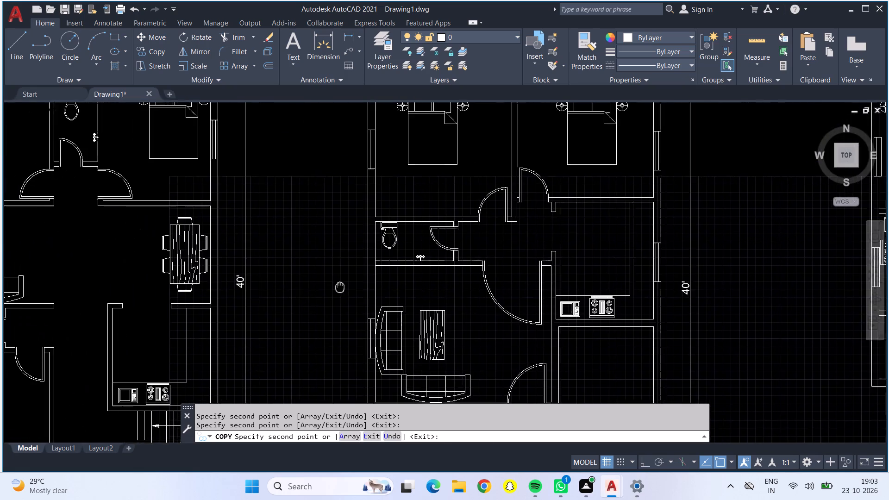
{"action": "middle_click_drag", "start_coordinate": [345, 287], "coordinate": [363, 284]}
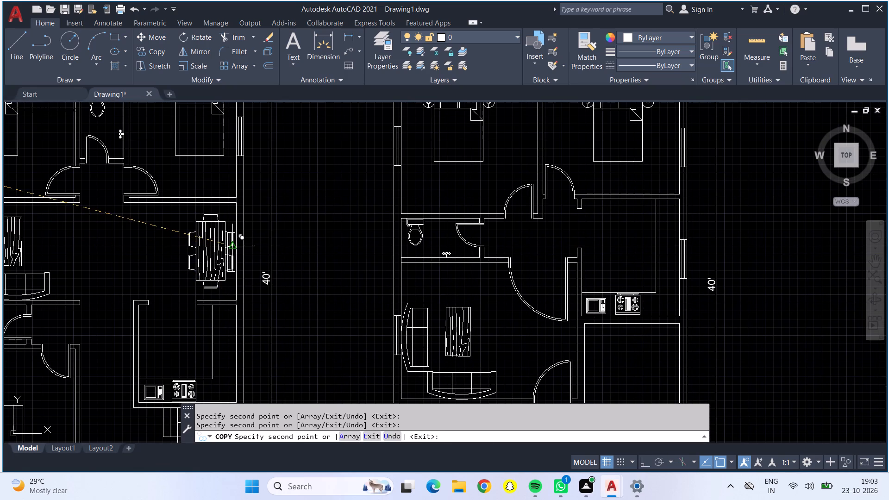
{"action": "scroll", "coordinate": [228, 246], "scroll_direction": "up", "scroll_amount": 4}
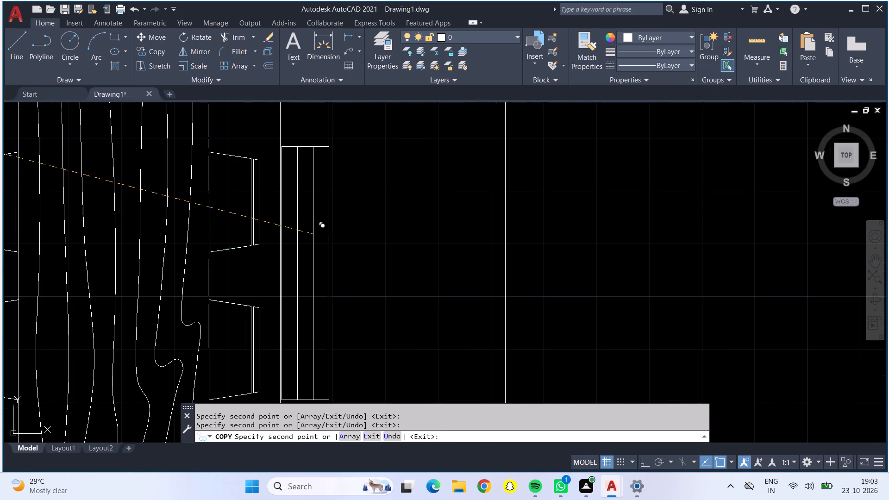
{"action": "left_click", "coordinate": [312, 233]}
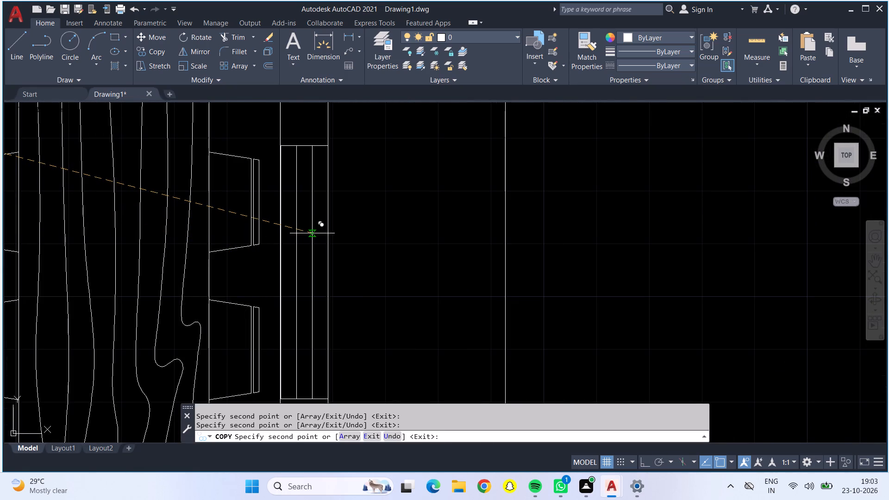
{"action": "scroll", "coordinate": [312, 233], "scroll_direction": "down", "scroll_amount": 4}
{"action": "middle_click_drag", "start_coordinate": [175, 222], "coordinate": [332, 230]}
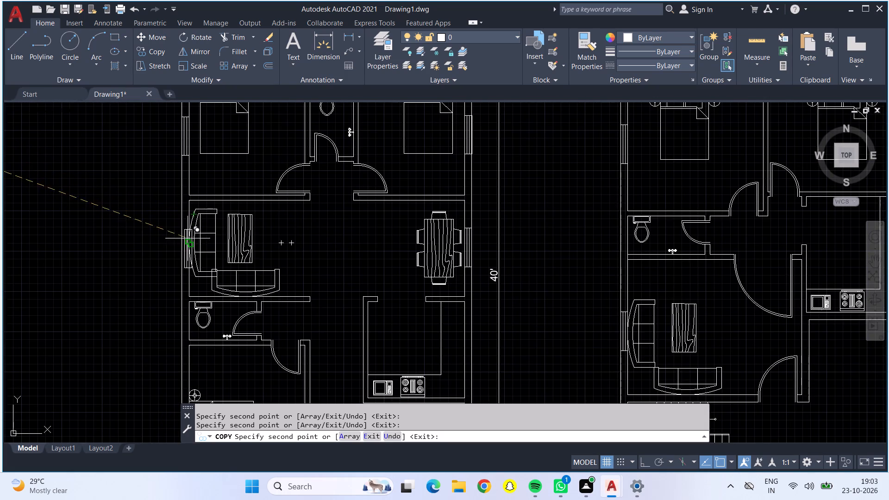
{"action": "scroll", "coordinate": [189, 238], "scroll_direction": "up", "scroll_amount": 4}
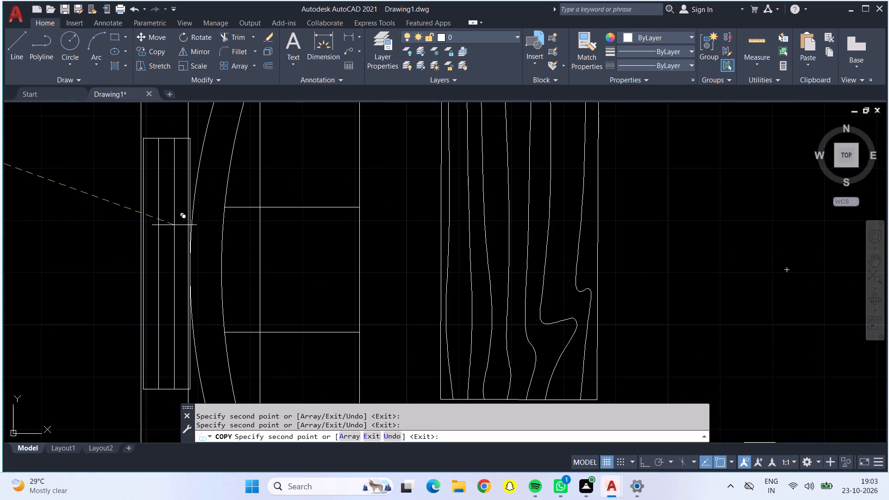
{"action": "left_click", "coordinate": [174, 224]}
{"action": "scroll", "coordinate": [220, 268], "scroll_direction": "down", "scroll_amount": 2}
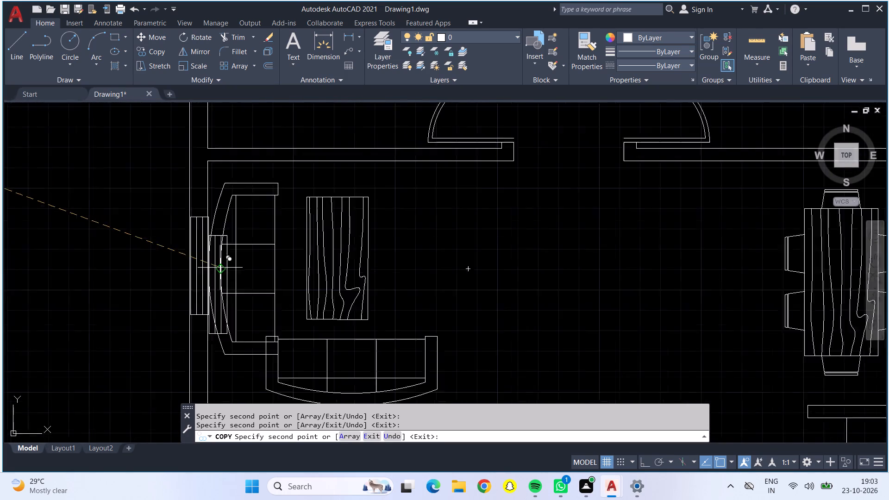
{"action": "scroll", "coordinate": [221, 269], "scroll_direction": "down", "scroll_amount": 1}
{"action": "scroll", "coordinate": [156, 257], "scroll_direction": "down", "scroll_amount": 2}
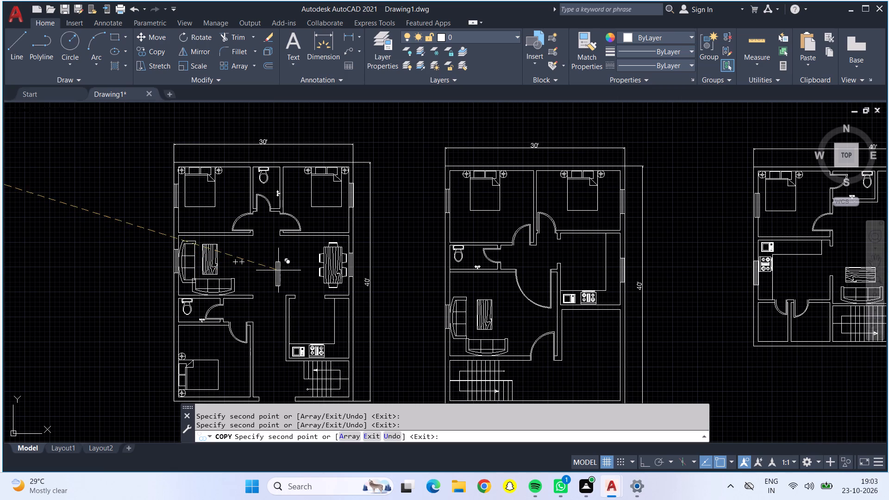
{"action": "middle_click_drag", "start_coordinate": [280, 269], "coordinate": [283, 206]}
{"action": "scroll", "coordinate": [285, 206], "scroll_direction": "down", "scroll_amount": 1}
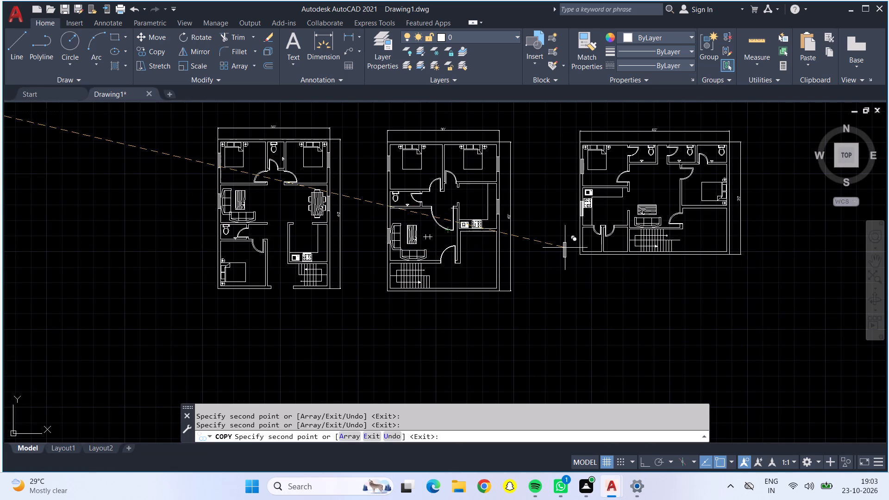
Place a window copy in the right outer wall of the 40' by 30' plan, behind the right bedroom's bed, and finish copying.
{"action": "middle_click_drag", "start_coordinate": [565, 248], "coordinate": [432, 267]}
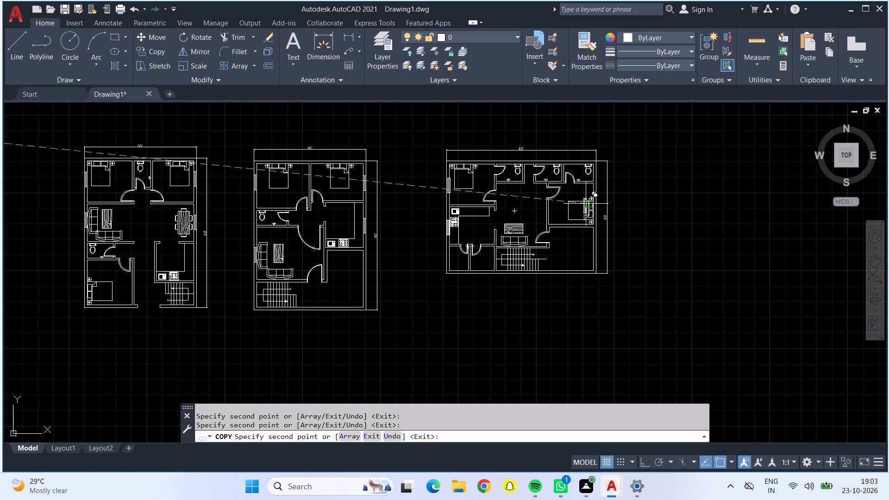
{"action": "scroll", "coordinate": [595, 207], "scroll_direction": "up", "scroll_amount": 5}
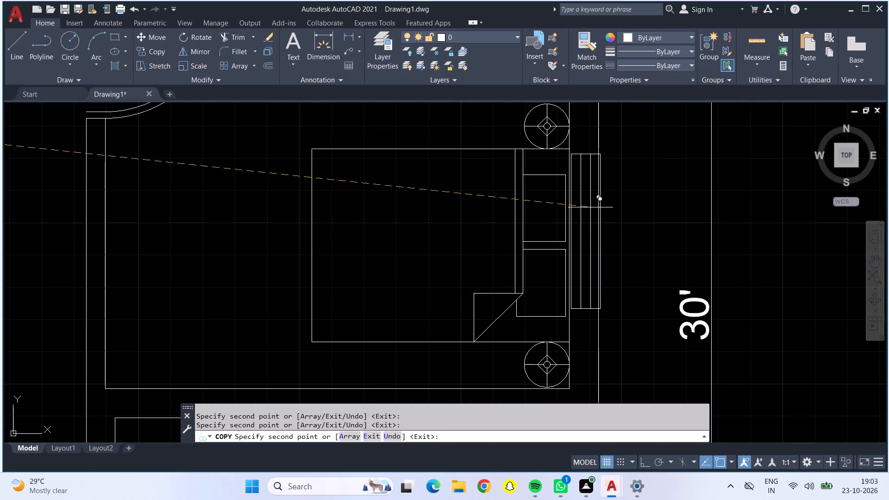
{"action": "scroll", "coordinate": [588, 205], "scroll_direction": "up", "scroll_amount": 2}
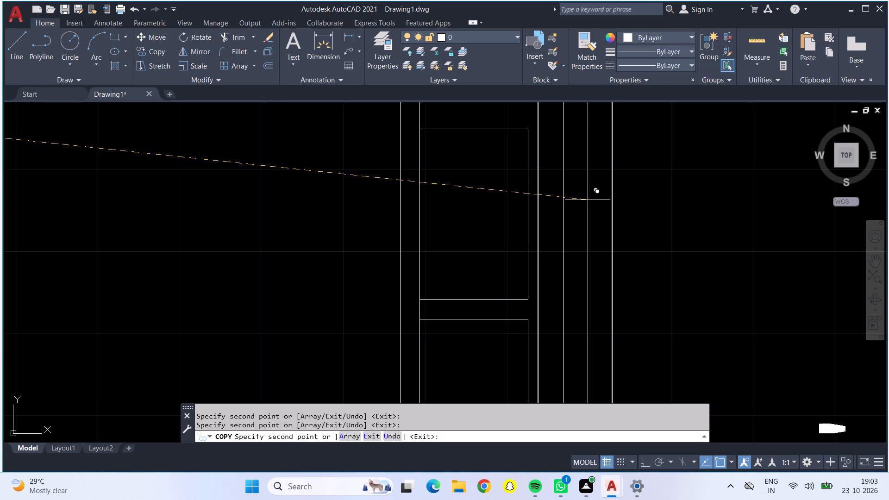
{"action": "left_click", "coordinate": [588, 200]}
{"action": "scroll", "coordinate": [588, 200], "scroll_direction": "down", "scroll_amount": 3}
{"action": "scroll", "coordinate": [512, 214], "scroll_direction": "down", "scroll_amount": 2}
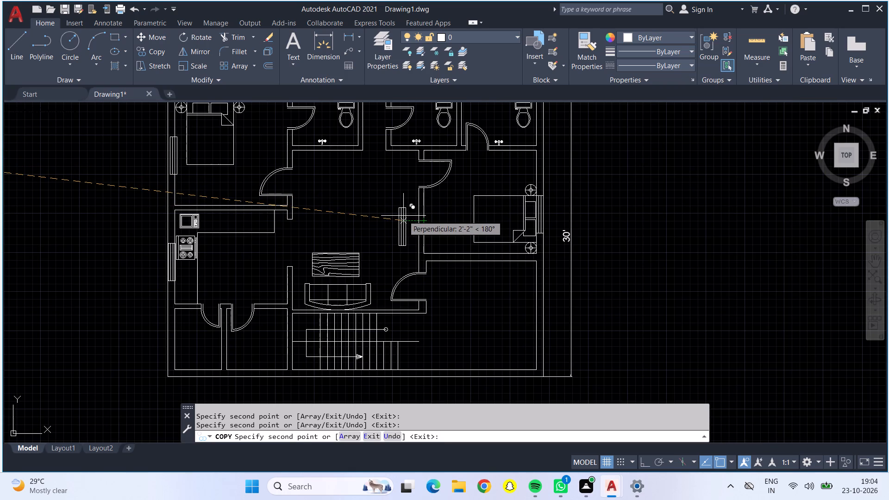
{"action": "scroll", "coordinate": [403, 216], "scroll_direction": "down", "scroll_amount": 2}
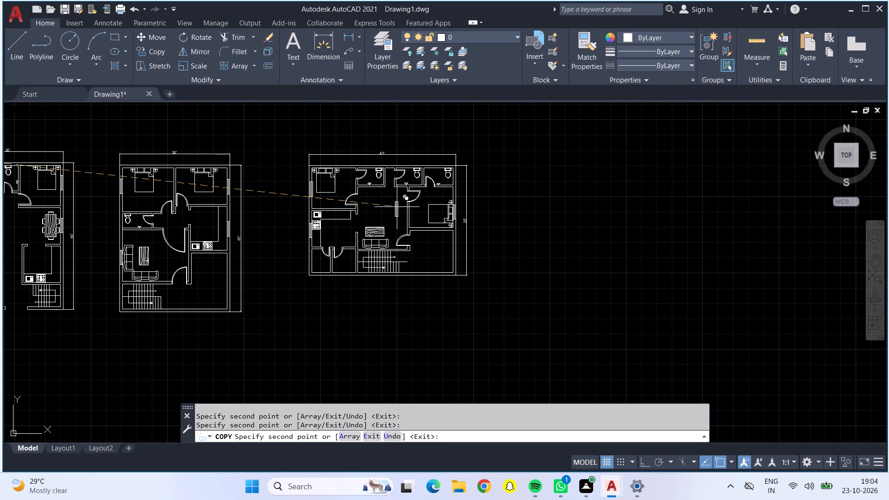
{"action": "middle_click_drag", "start_coordinate": [397, 207], "coordinate": [395, 222]}
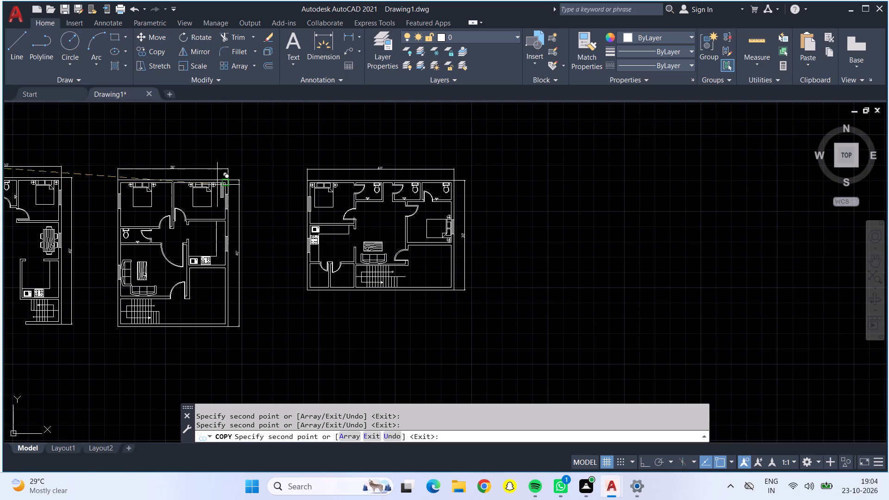
{"action": "middle_click_drag", "start_coordinate": [109, 154], "coordinate": [400, 219]}
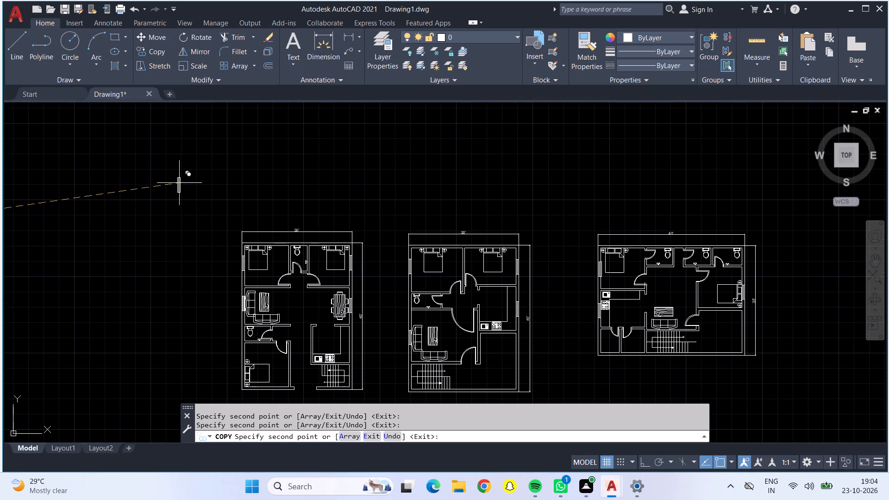
{"action": "scroll", "coordinate": [191, 186], "scroll_direction": "down", "scroll_amount": 1}
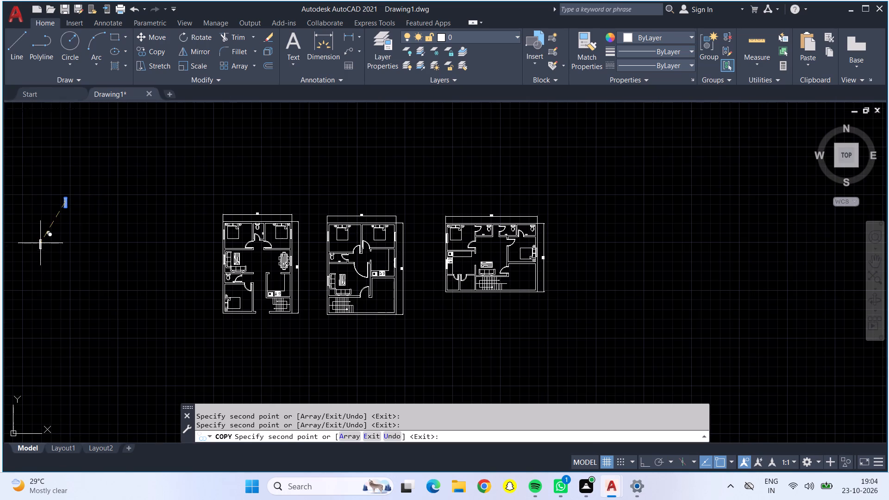
{"action": "key", "text": "Escape"}
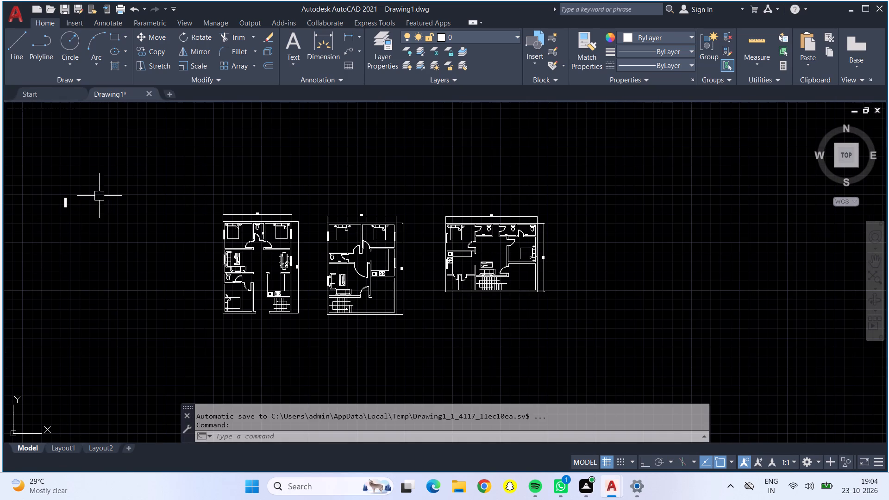
Rotate the loose source window symbol about its lower-right corner to 270° so it lies horizontally.
{"action": "scroll", "coordinate": [51, 201], "scroll_direction": "up", "scroll_amount": 4}
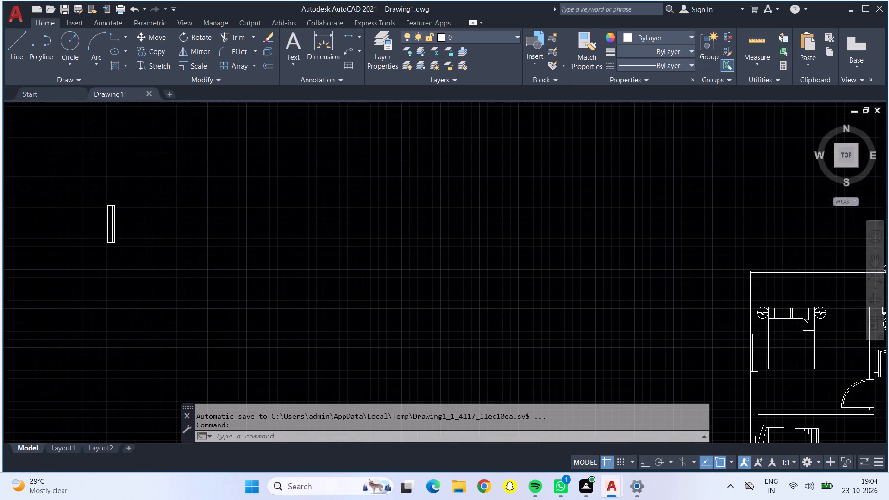
{"action": "left_click_drag", "start_coordinate": [68, 172], "coordinate": [109, 177]}
{"action": "left_click_drag", "start_coordinate": [271, 341], "coordinate": [267, 332]}
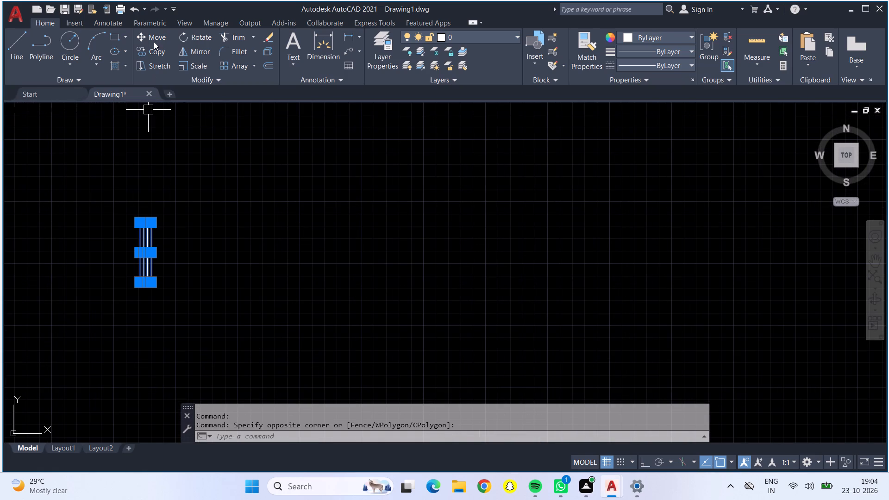
{"action": "left_click", "coordinate": [203, 37]}
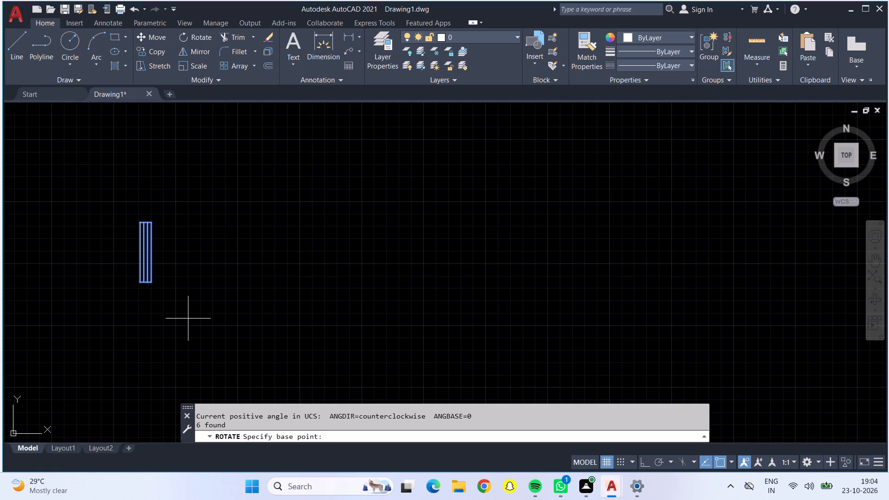
{"action": "left_click", "coordinate": [154, 280]}
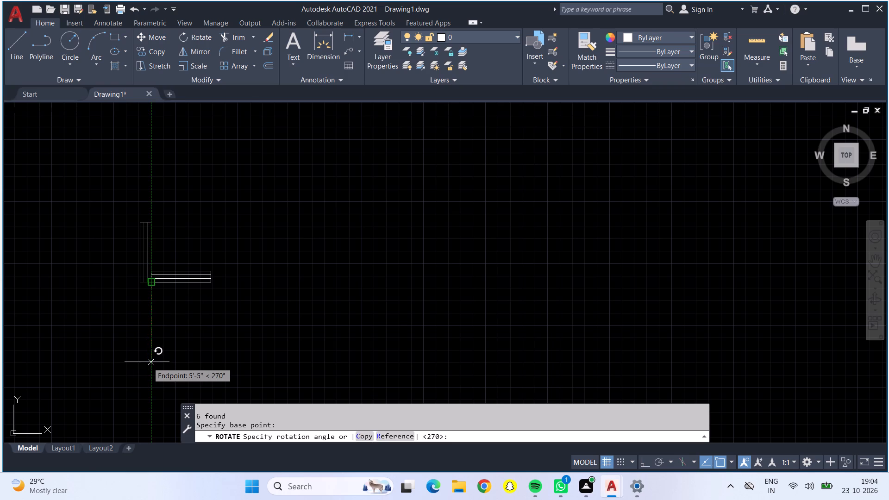
{"action": "left_click", "coordinate": [146, 361]}
Copy the horizontal window from its top edge's midpoint into the top outer wall of the first 30' by 40' plan, behind both upper bedrooms' beds.
{"action": "left_click_drag", "start_coordinate": [125, 203], "coordinate": [131, 218]}
{"action": "left_click", "coordinate": [269, 343]}
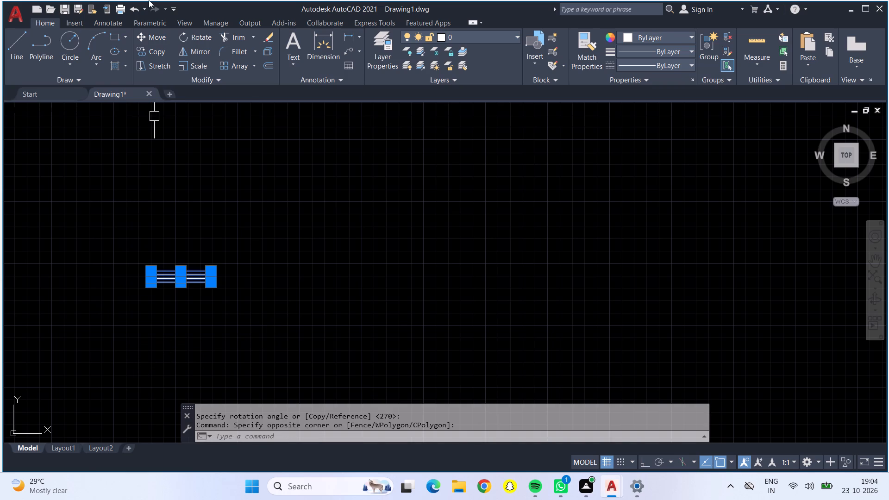
{"action": "left_click", "coordinate": [157, 54]}
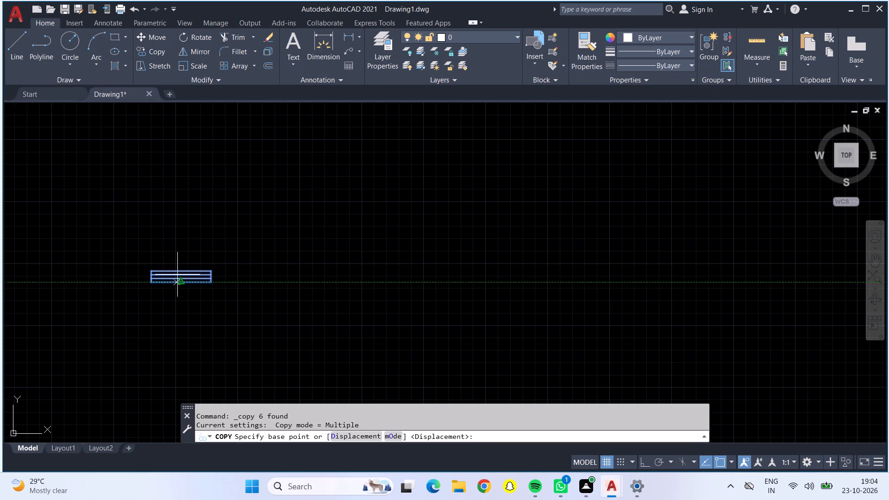
{"action": "scroll", "coordinate": [180, 268], "scroll_direction": "up", "scroll_amount": 3}
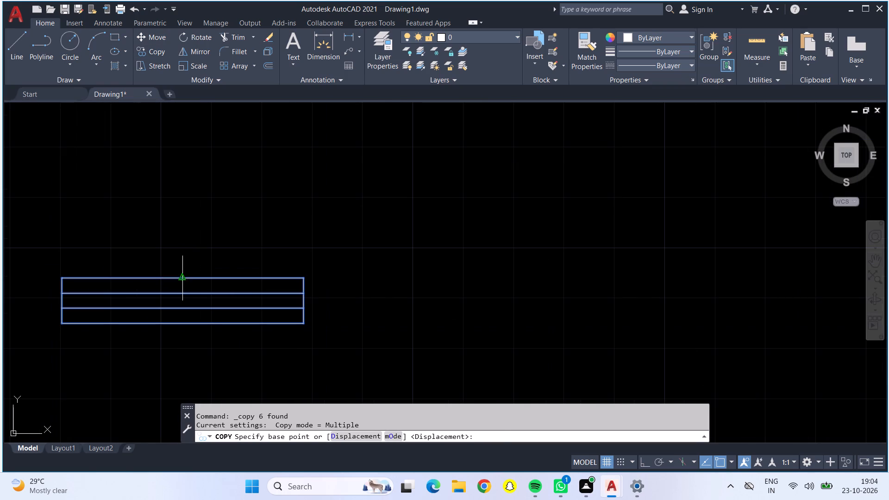
{"action": "left_click", "coordinate": [180, 276]}
{"action": "scroll", "coordinate": [227, 281], "scroll_direction": "down", "scroll_amount": 4}
{"action": "scroll", "coordinate": [448, 272], "scroll_direction": "down", "scroll_amount": 1}
{"action": "middle_click_drag", "start_coordinate": [463, 281], "coordinate": [0, 297]}
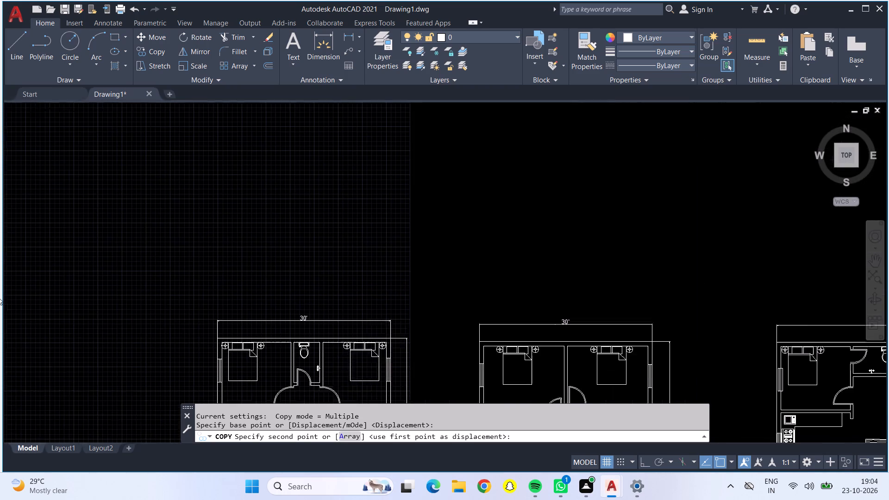
{"action": "middle_click_drag", "start_coordinate": [0, 297], "coordinate": [0, 293]}
{"action": "scroll", "coordinate": [230, 336], "scroll_direction": "up", "scroll_amount": 4}
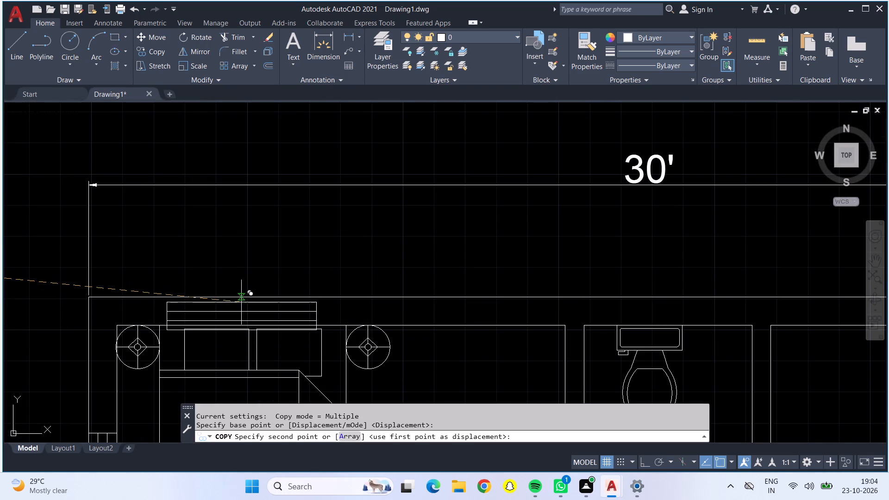
{"action": "left_click", "coordinate": [255, 296]}
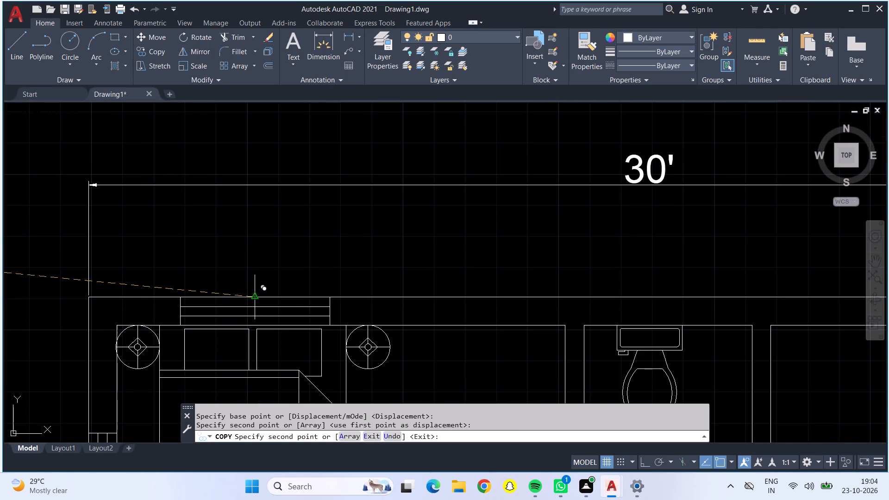
{"action": "scroll", "coordinate": [268, 303], "scroll_direction": "down", "scroll_amount": 2}
{"action": "scroll", "coordinate": [556, 306], "scroll_direction": "up", "scroll_amount": 3}
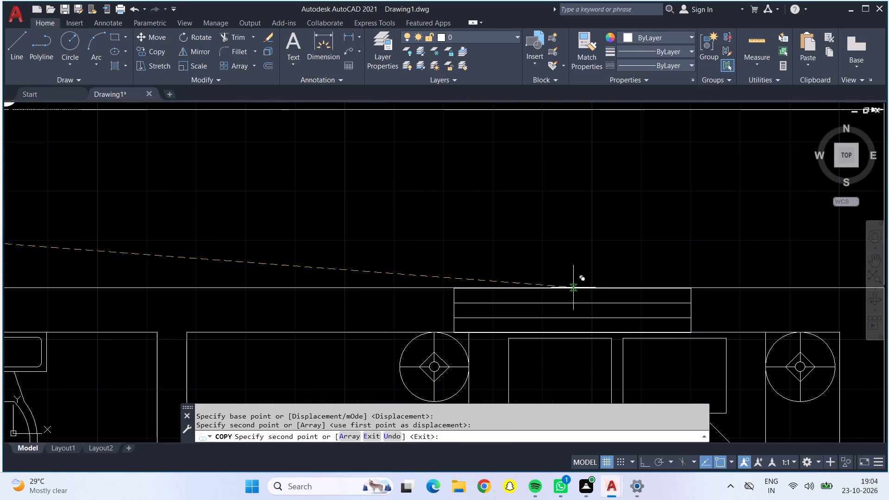
{"action": "left_click", "coordinate": [601, 286]}
Place horizontal window copies in the top outer wall of the second 30' by 40' plan, behind the beds of both upper bedrooms.
{"action": "scroll", "coordinate": [601, 286], "scroll_direction": "down", "scroll_amount": 1}
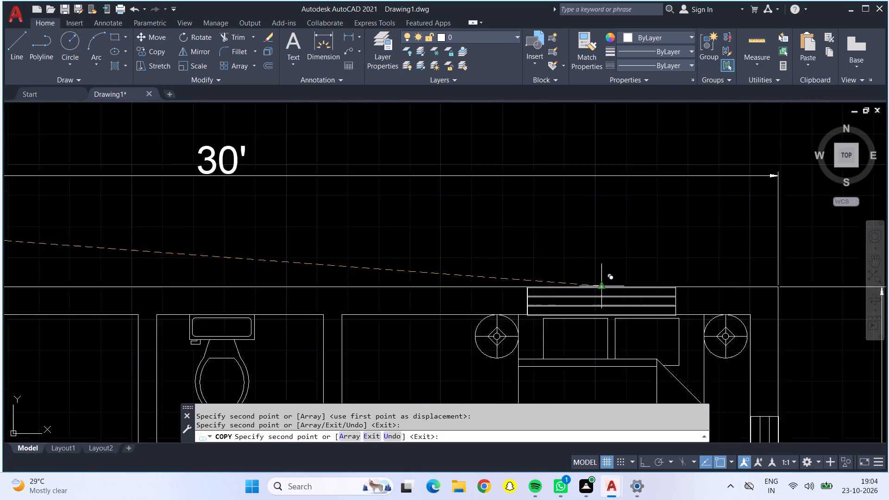
{"action": "scroll", "coordinate": [601, 286], "scroll_direction": "down", "scroll_amount": 2}
{"action": "middle_click_drag", "start_coordinate": [597, 269], "coordinate": [174, 291]}
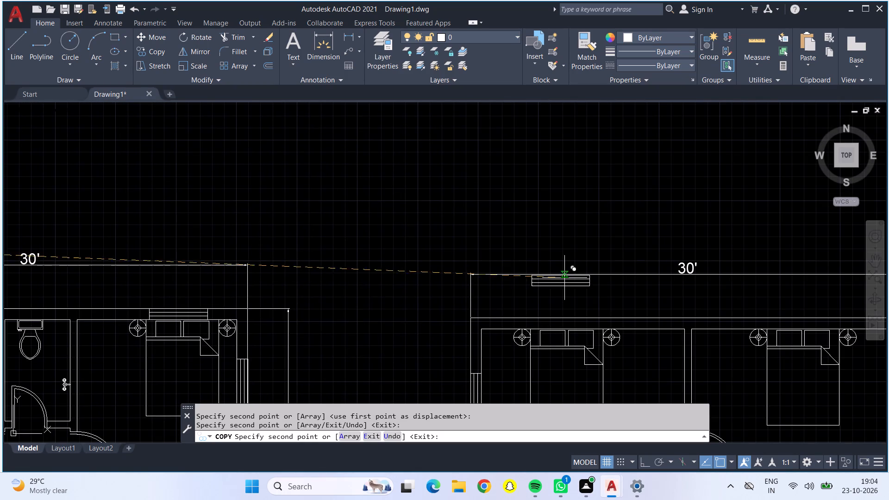
{"action": "scroll", "coordinate": [556, 330], "scroll_direction": "up", "scroll_amount": 3}
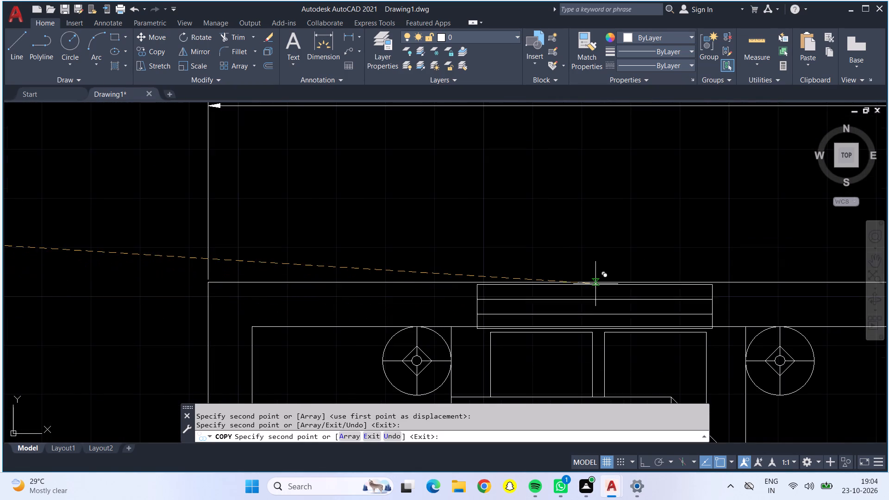
{"action": "left_click", "coordinate": [595, 283]}
{"action": "scroll", "coordinate": [595, 283], "scroll_direction": "down", "scroll_amount": 3}
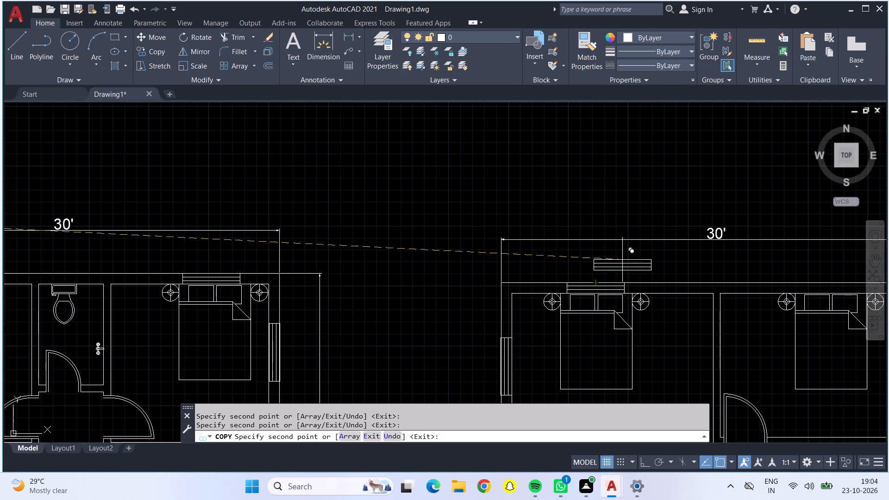
{"action": "middle_click_drag", "start_coordinate": [622, 257], "coordinate": [270, 254]}
{"action": "scroll", "coordinate": [477, 279], "scroll_direction": "up", "scroll_amount": 3}
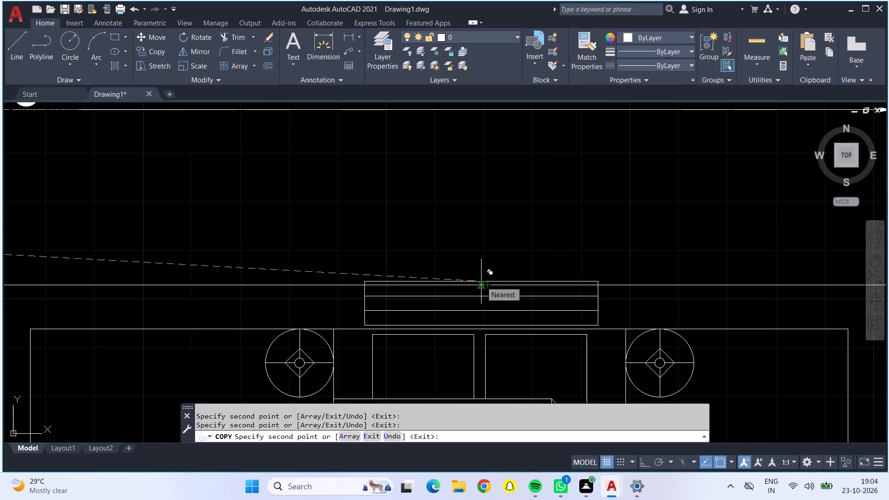
{"action": "left_click", "coordinate": [481, 281]}
Place horizontal window copies in the 40' by 30' plan, in the upper-left bedroom's top wall and the right bedroom's bottom wall.
{"action": "scroll", "coordinate": [501, 302], "scroll_direction": "down", "scroll_amount": 2}
{"action": "middle_click_drag", "start_coordinate": [554, 259], "coordinate": [223, 270]}
{"action": "scroll", "coordinate": [220, 265], "scroll_direction": "down", "scroll_amount": 2}
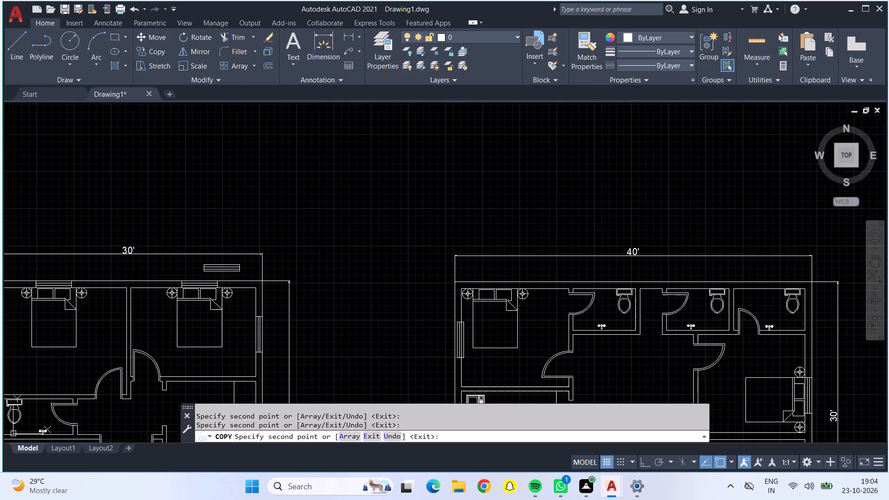
{"action": "scroll", "coordinate": [508, 283], "scroll_direction": "up", "scroll_amount": 3}
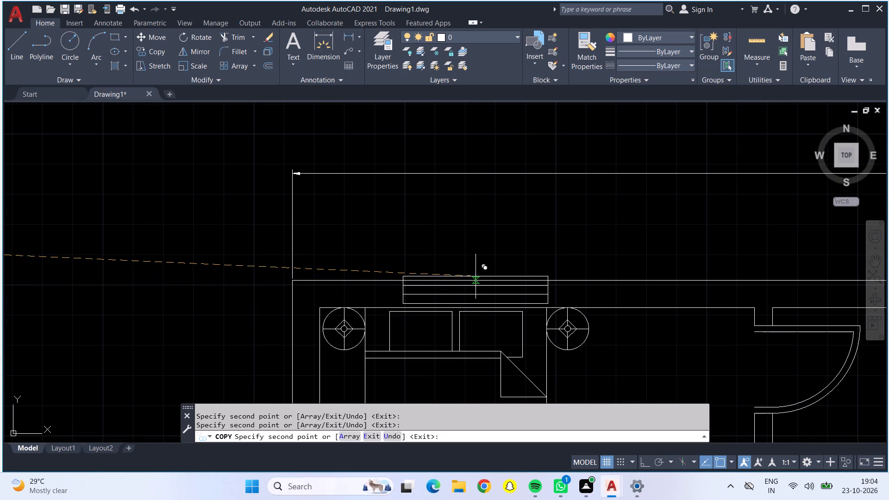
{"action": "left_click", "coordinate": [475, 278]}
{"action": "scroll", "coordinate": [475, 281], "scroll_direction": "down", "scroll_amount": 3}
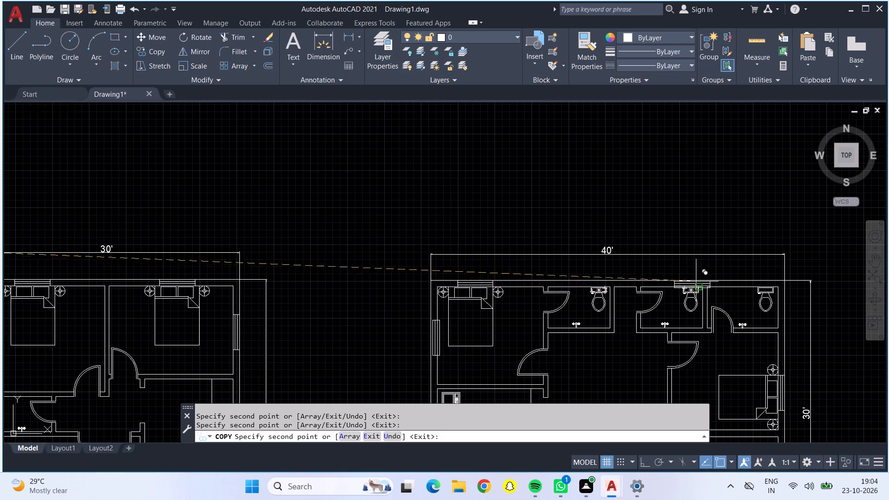
{"action": "middle_click_drag", "start_coordinate": [635, 353], "coordinate": [444, 238]}
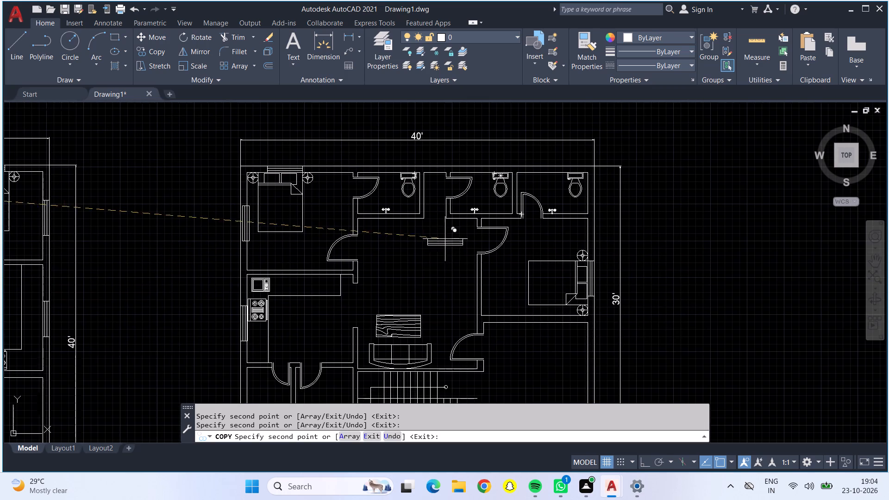
{"action": "scroll", "coordinate": [543, 316], "scroll_direction": "up", "scroll_amount": 3}
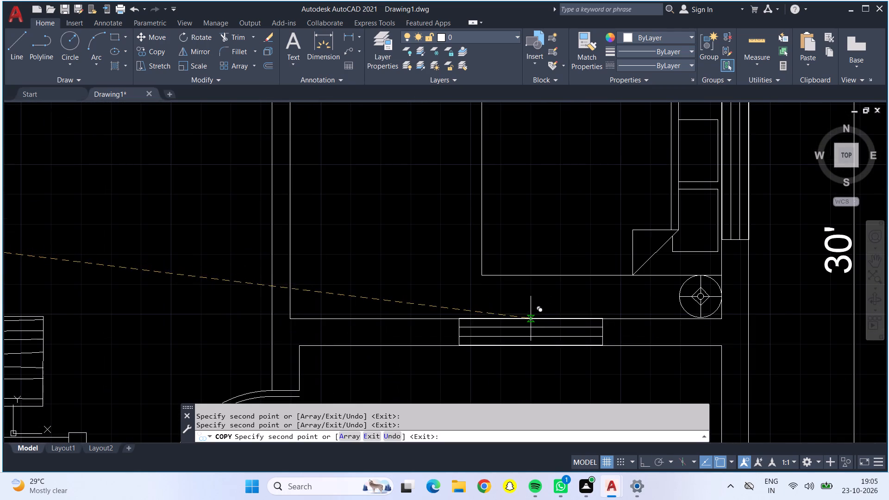
{"action": "left_click", "coordinate": [535, 318]}
{"action": "scroll", "coordinate": [535, 318], "scroll_direction": "down", "scroll_amount": 3}
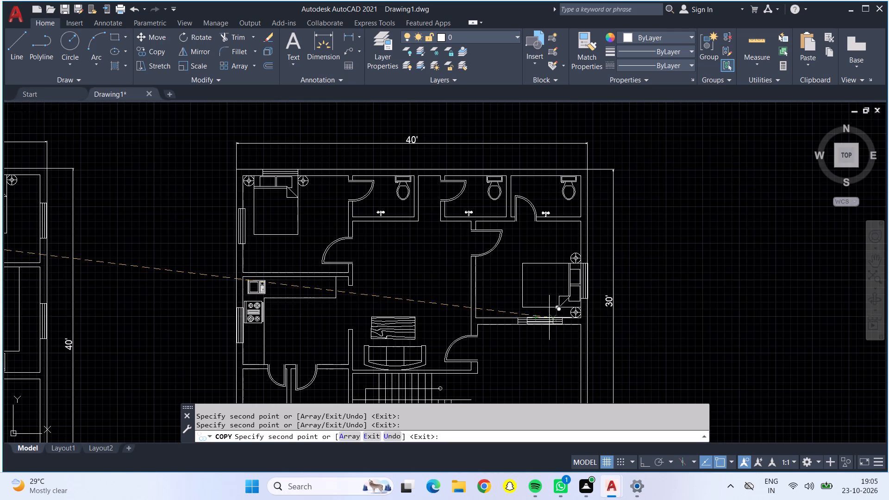
Place a horizontal window copy in the second 30' by 40' plan's kitchen bottom wall, below the stove.
{"action": "middle_click_drag", "start_coordinate": [693, 306], "coordinate": [506, 287]}
{"action": "scroll", "coordinate": [505, 276], "scroll_direction": "down", "scroll_amount": 1}
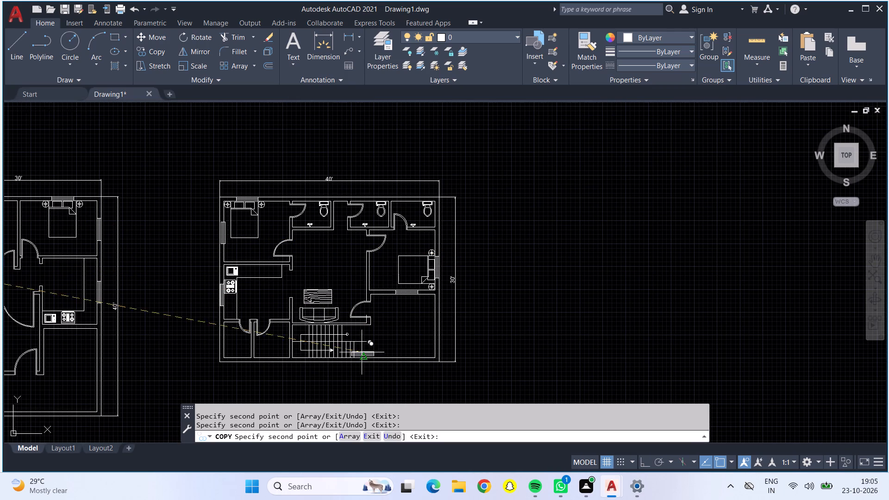
{"action": "middle_click_drag", "start_coordinate": [208, 375], "coordinate": [489, 363]}
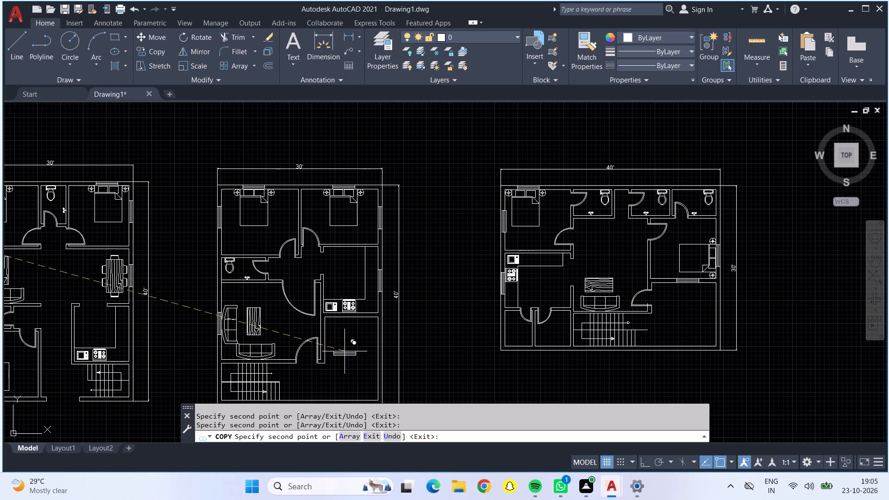
{"action": "scroll", "coordinate": [348, 319], "scroll_direction": "up", "scroll_amount": 5}
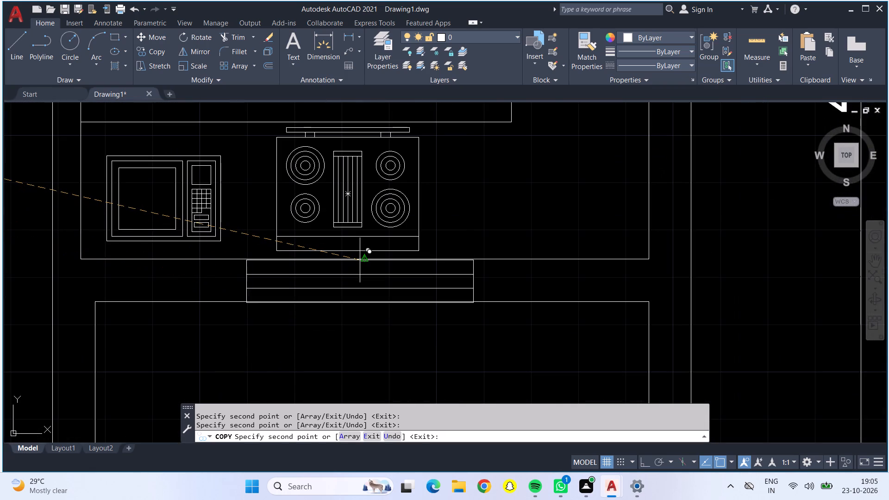
{"action": "left_click", "coordinate": [360, 260]}
{"action": "scroll", "coordinate": [361, 265], "scroll_direction": "down", "scroll_amount": 3}
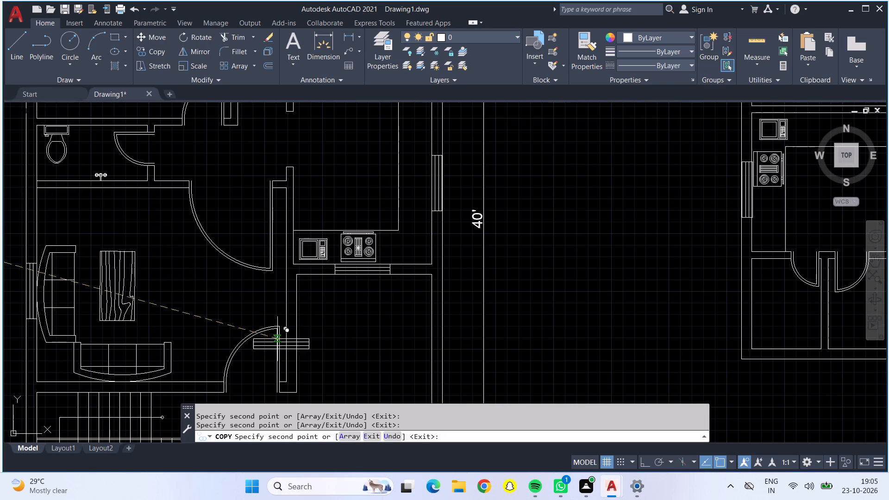
Place a horizontal window copy in the second 30' by 40' plan's living room bottom wall, between the sofa and the staircase.
{"action": "scroll", "coordinate": [255, 342], "scroll_direction": "down", "scroll_amount": 1}
{"action": "scroll", "coordinate": [175, 382], "scroll_direction": "up", "scroll_amount": 4}
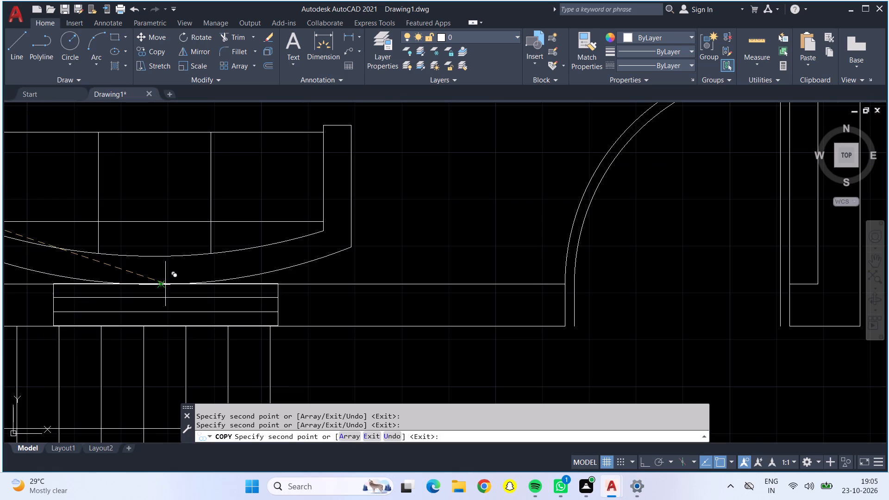
{"action": "left_click", "coordinate": [165, 284]}
{"action": "scroll", "coordinate": [165, 284], "scroll_direction": "down", "scroll_amount": 4}
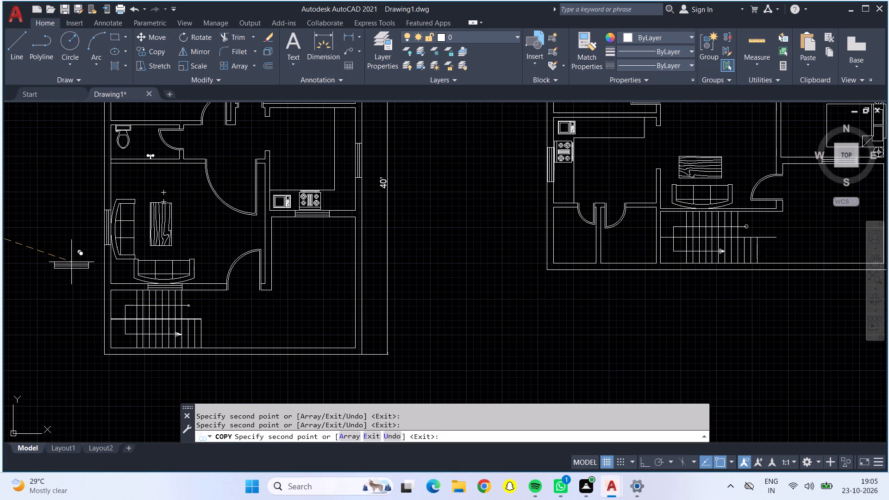
Place a horizontal window copy in the bottom outer wall of the first 30' by 40' plan's lower-left bedroom.
{"action": "middle_click_drag", "start_coordinate": [67, 262], "coordinate": [299, 267]}
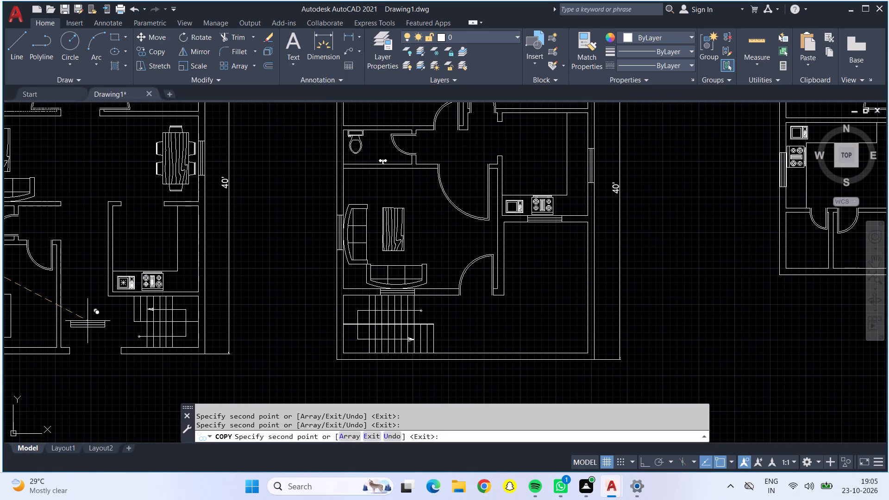
{"action": "middle_click_drag", "start_coordinate": [88, 321], "coordinate": [334, 282]}
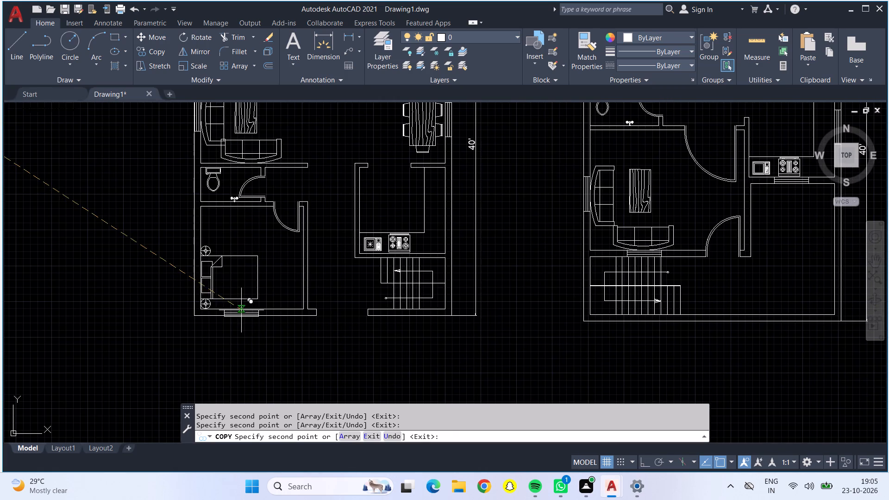
{"action": "scroll", "coordinate": [240, 308], "scroll_direction": "up", "scroll_amount": 3}
{"action": "left_click", "coordinate": [252, 315]}
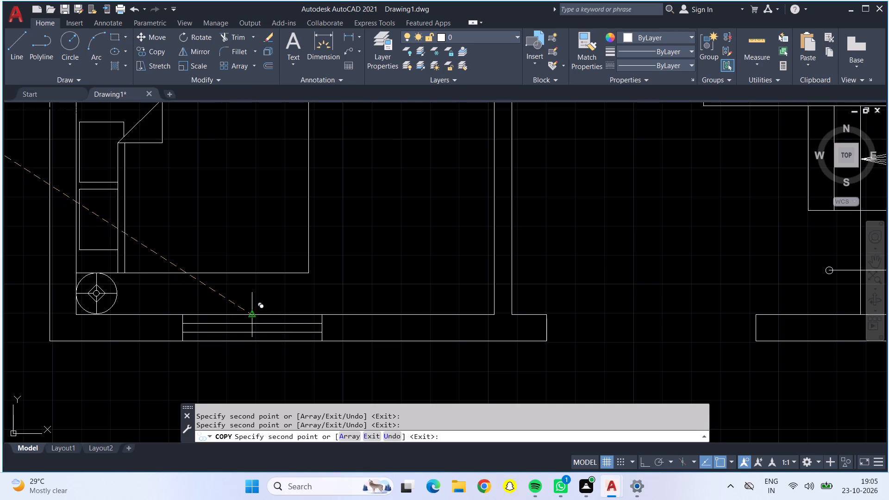
Review all three floor plans for walls that still need a window, and end the window copying.
{"action": "scroll", "coordinate": [252, 315], "scroll_direction": "down", "scroll_amount": 3}
{"action": "scroll", "coordinate": [171, 293], "scroll_direction": "down", "scroll_amount": 2}
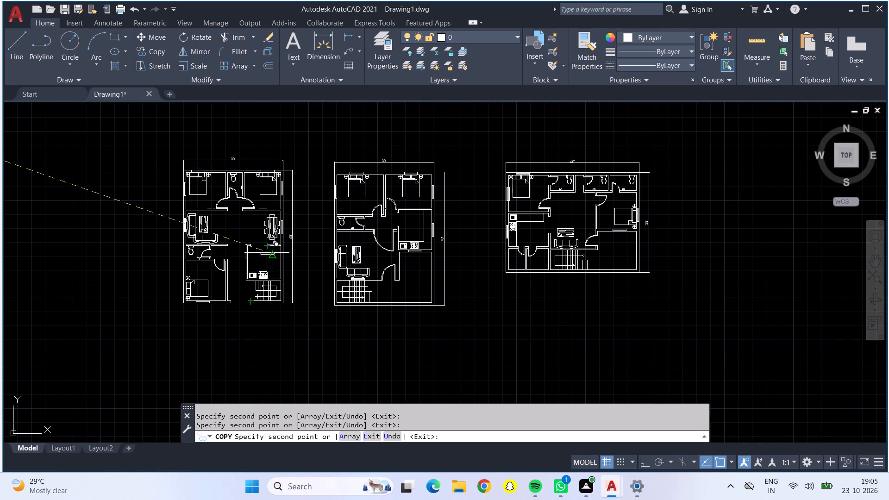
{"action": "scroll", "coordinate": [286, 270], "scroll_direction": "up", "scroll_amount": 2}
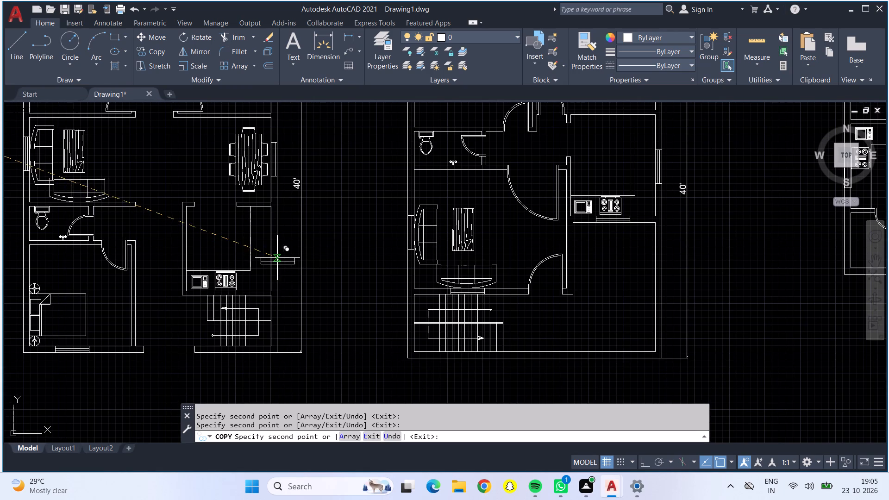
{"action": "scroll", "coordinate": [386, 272], "scroll_direction": "down", "scroll_amount": 1}
{"action": "middle_click_drag", "start_coordinate": [379, 274], "coordinate": [378, 274]}
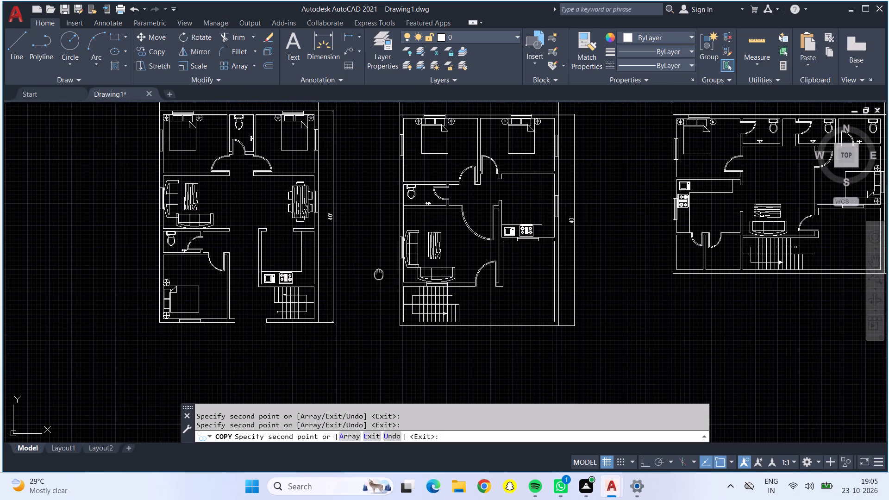
{"action": "middle_click_drag", "start_coordinate": [378, 274], "coordinate": [358, 307]}
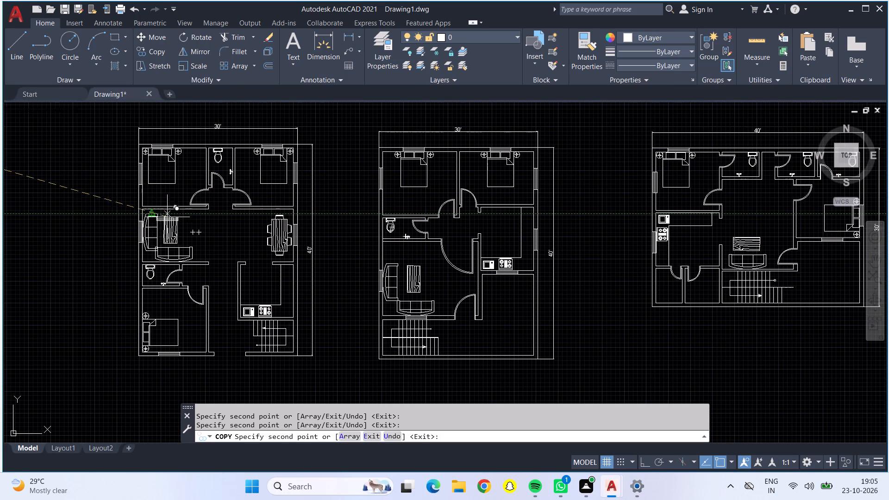
{"action": "scroll", "coordinate": [18, 235], "scroll_direction": "down", "scroll_amount": 1}
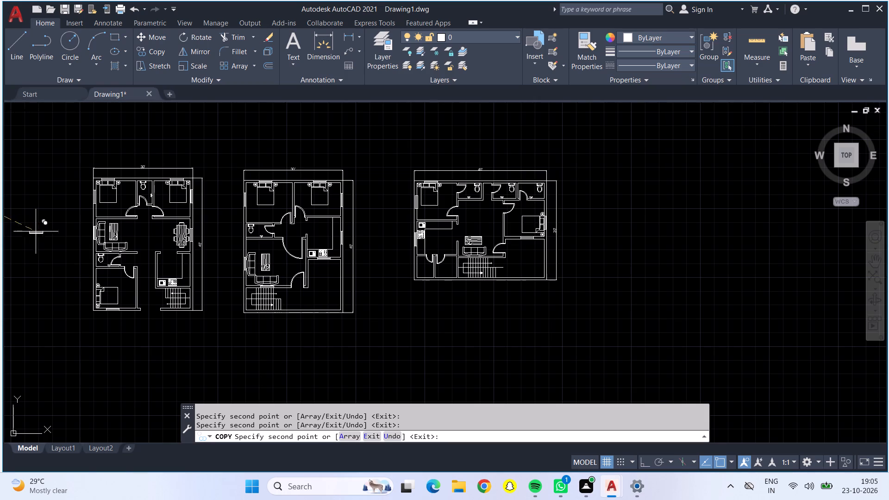
{"action": "middle_click_drag", "start_coordinate": [60, 228], "coordinate": [310, 278]}
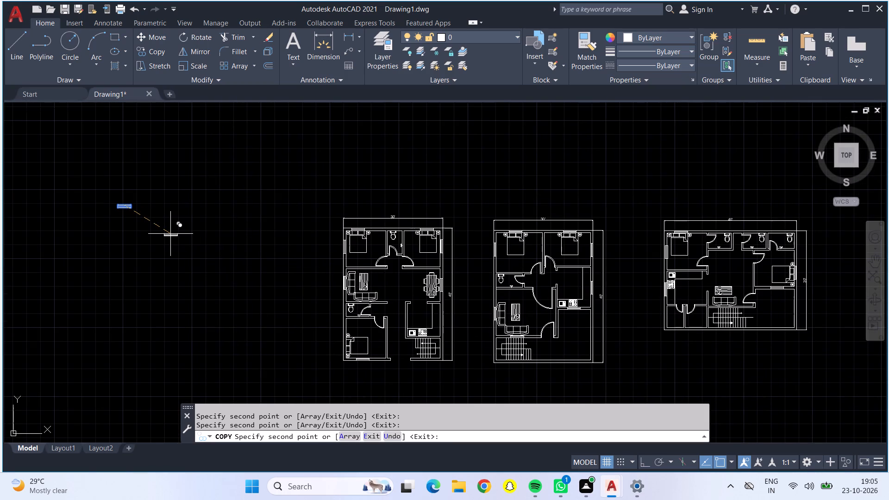
{"action": "key", "text": "Escape"}
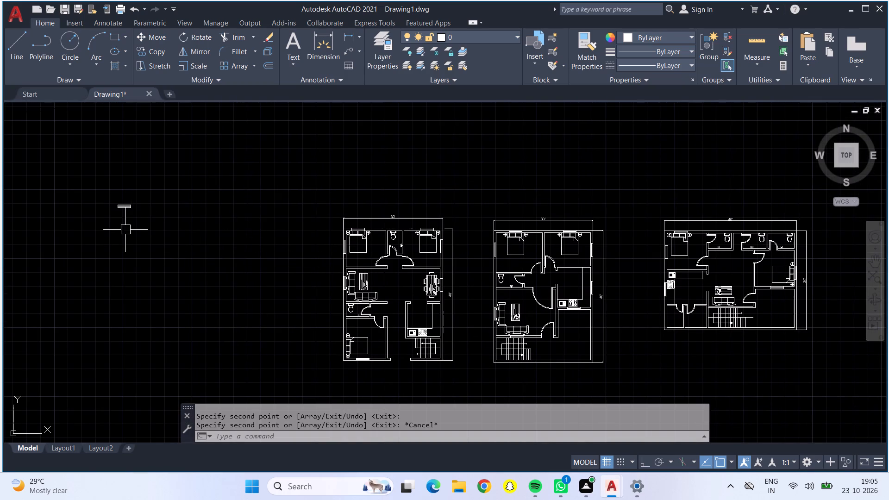
Offset the left edge of the standalone horizontal source window 2' inward.
{"action": "scroll", "coordinate": [121, 191], "scroll_direction": "up", "scroll_amount": 4}
{"action": "scroll", "coordinate": [137, 282], "scroll_direction": "up", "scroll_amount": 1}
{"action": "middle_click_drag", "start_coordinate": [153, 229], "coordinate": [205, 225]}
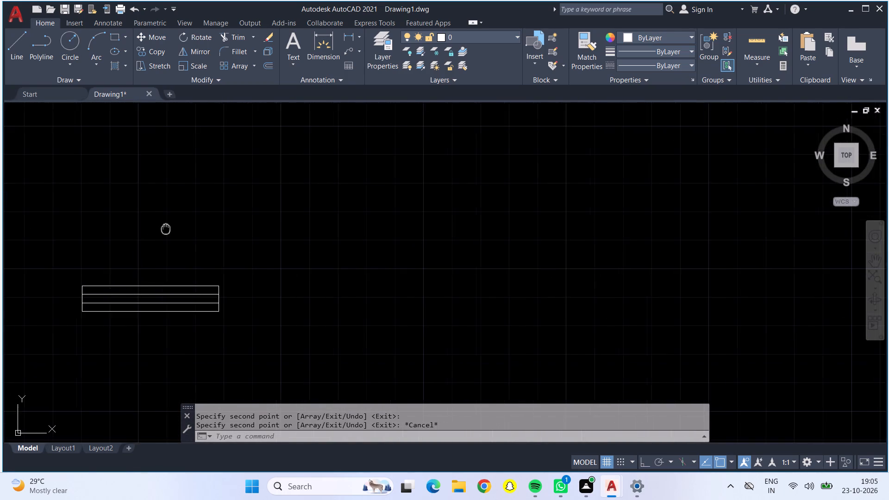
{"action": "middle_click_drag", "start_coordinate": [205, 225], "coordinate": [384, 203]}
{"action": "scroll", "coordinate": [351, 269], "scroll_direction": "up", "scroll_amount": 2}
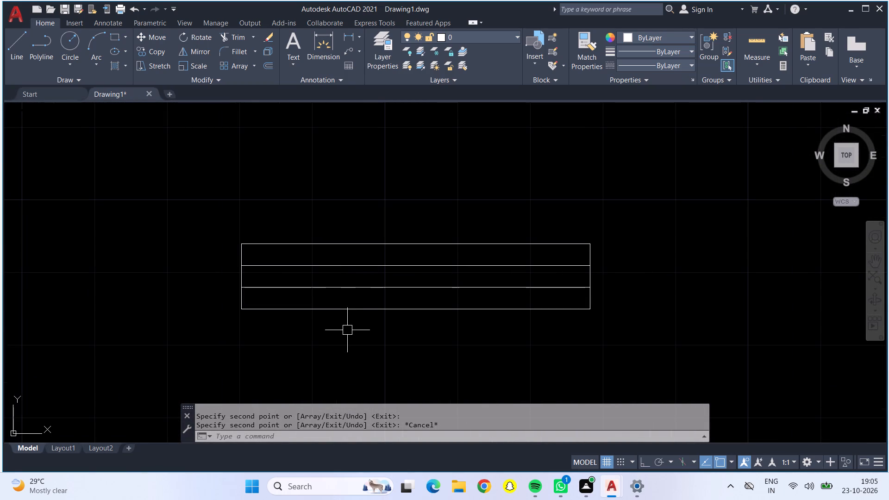
{"action": "scroll", "coordinate": [346, 330], "scroll_direction": "up", "scroll_amount": 1}
{"action": "middle_click_drag", "start_coordinate": [346, 330], "coordinate": [321, 336]}
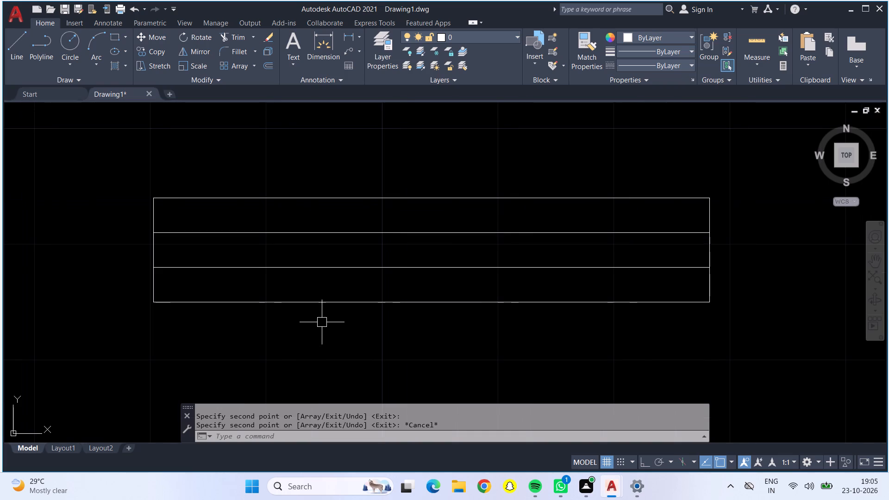
{"action": "key", "text": "Escape"}
{"action": "key", "text": "o"}
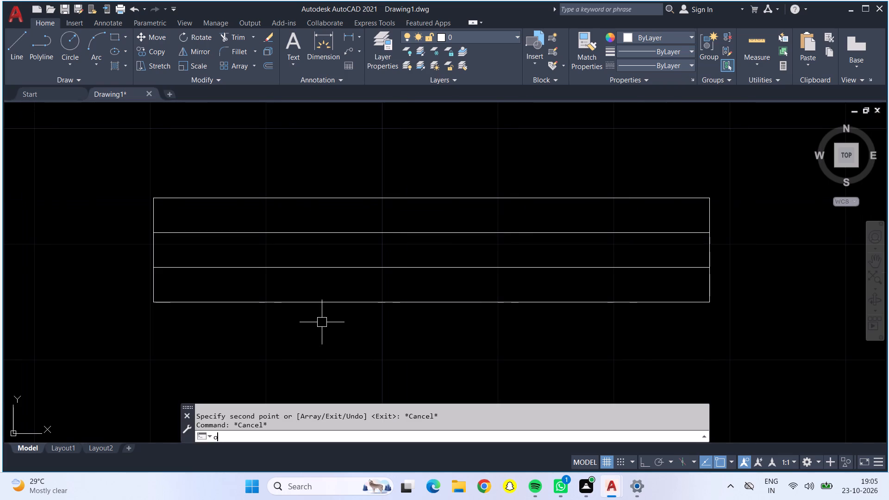
{"action": "key", "text": "Return"}
{"action": "type", "text": "2'"}
{"action": "key", "text": "Return"}
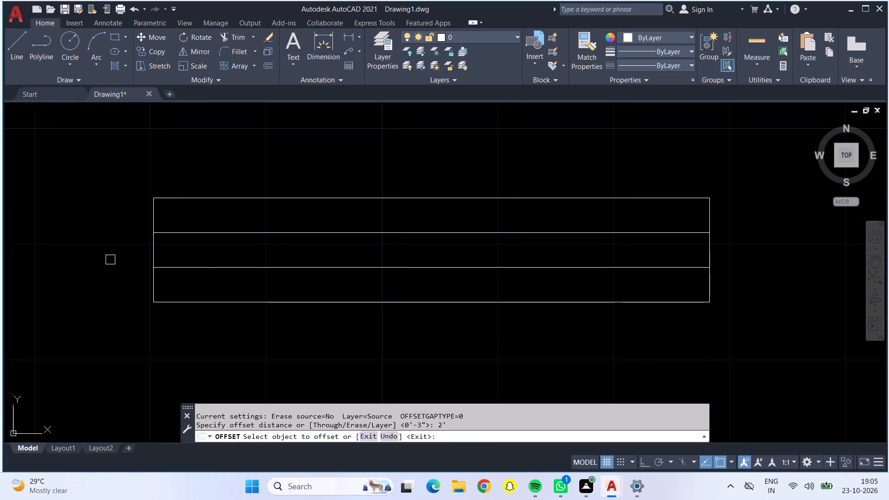
{"action": "left_click", "coordinate": [154, 252]}
{"action": "left_click", "coordinate": [418, 231]}
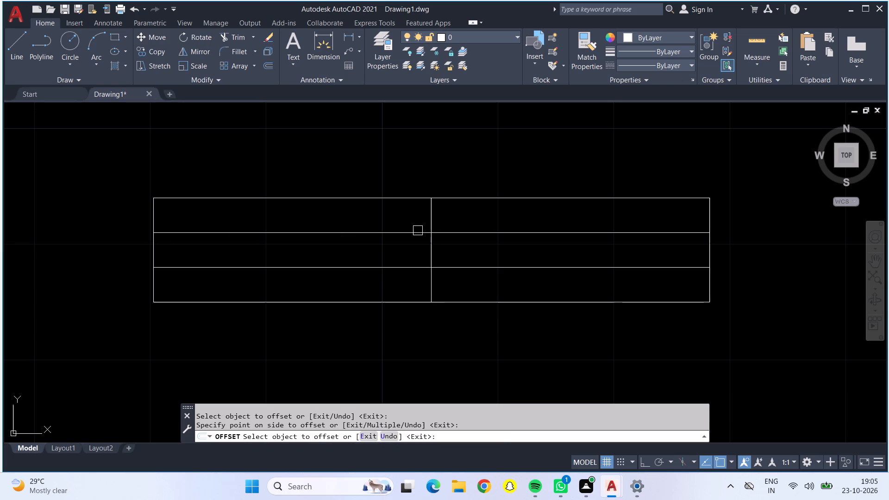
{"action": "key", "text": "Escape"}
Trim away the left half of the source window, leaving a 2' wide window.
{"action": "left_click", "coordinate": [232, 37]}
{"action": "left_click_drag", "start_coordinate": [264, 140], "coordinate": [274, 172]}
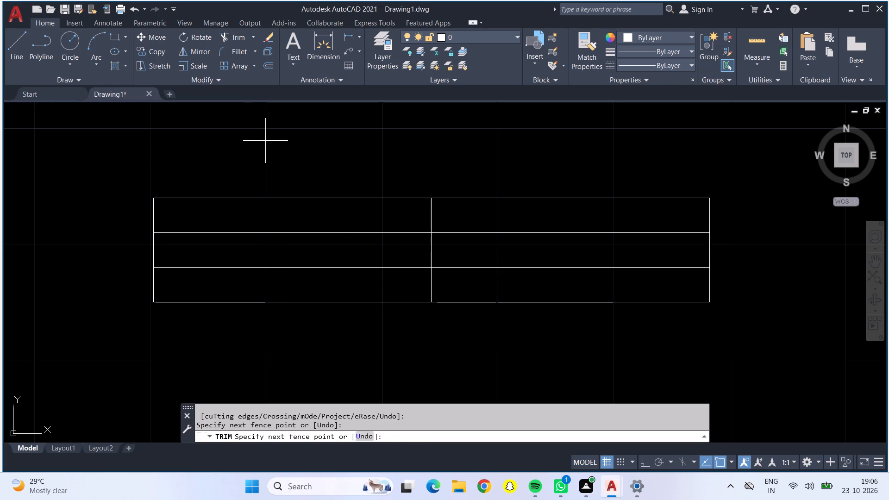
{"action": "left_click_drag", "start_coordinate": [274, 172], "coordinate": [290, 318]}
{"action": "left_click_drag", "start_coordinate": [253, 242], "coordinate": [120, 252]}
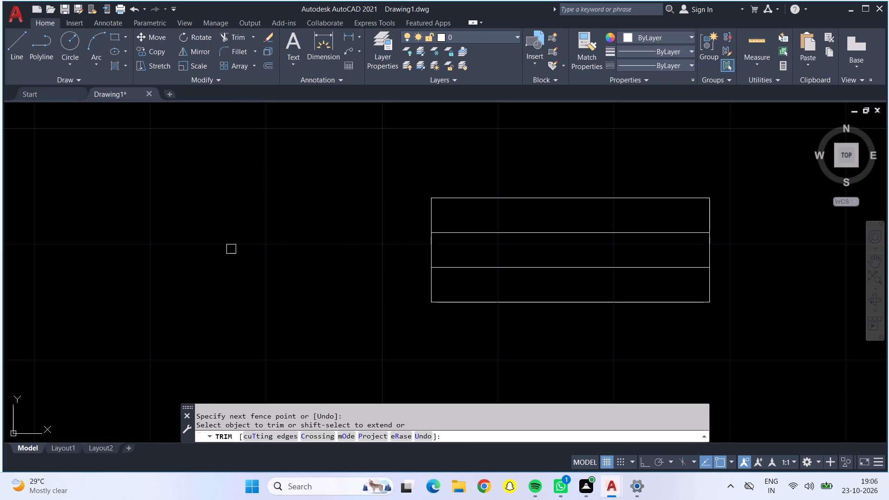
{"action": "key", "text": "Escape"}
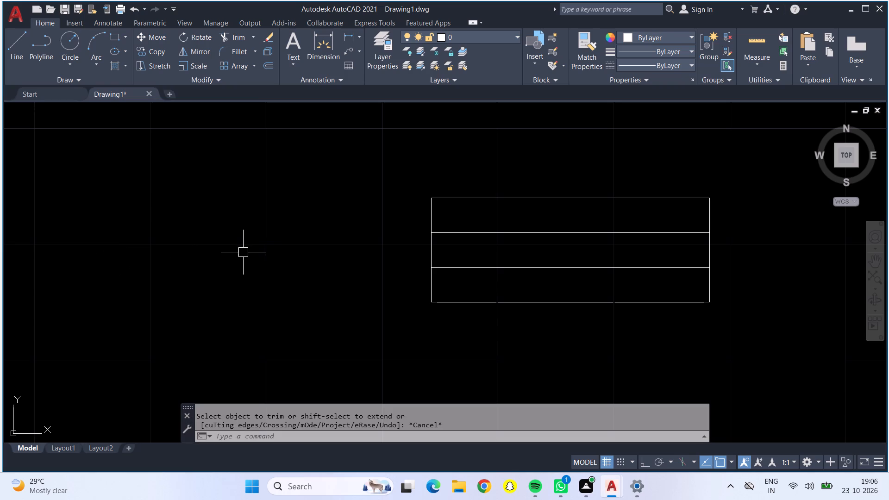
Copy the 2' window from its top edge's midpoint into the first 30' by 40' plan's top wall, behind the upper bathroom's toilet.
{"action": "left_click_drag", "start_coordinate": [395, 159], "coordinate": [422, 159]}
{"action": "left_click_drag", "start_coordinate": [829, 345], "coordinate": [823, 344]}
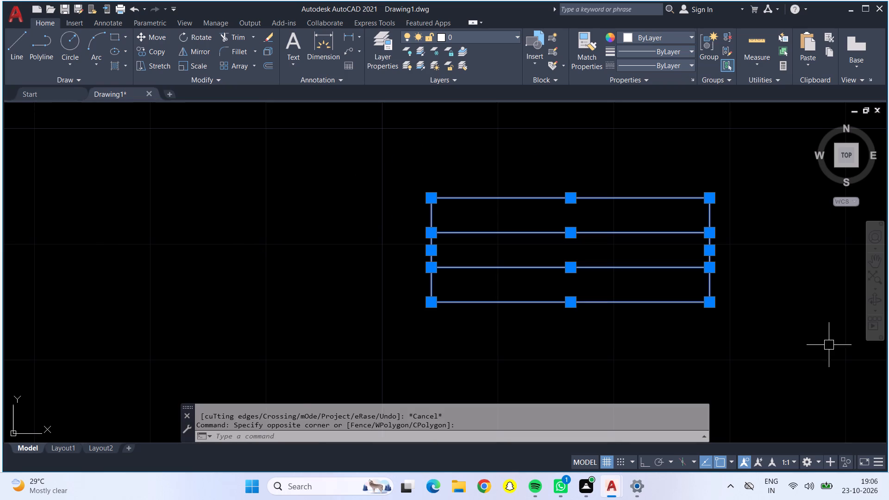
{"action": "left_click", "coordinate": [160, 48]}
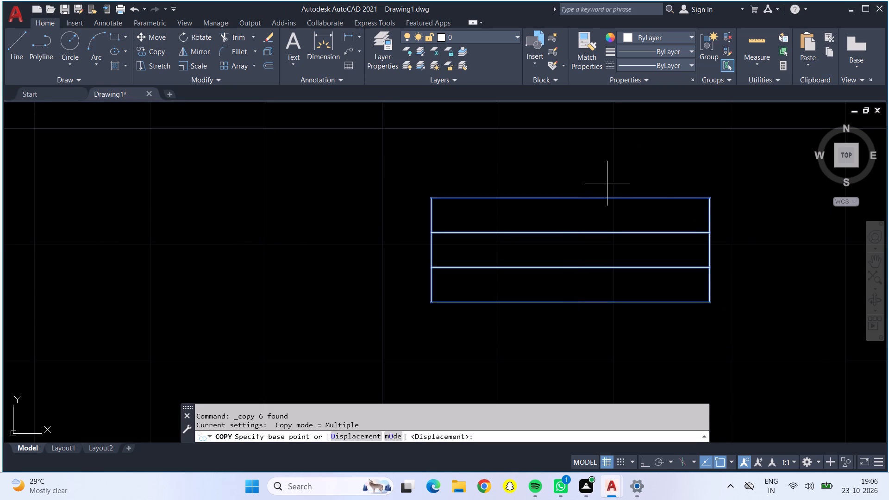
{"action": "left_click", "coordinate": [576, 196]}
{"action": "scroll", "coordinate": [702, 290], "scroll_direction": "down", "scroll_amount": 3}
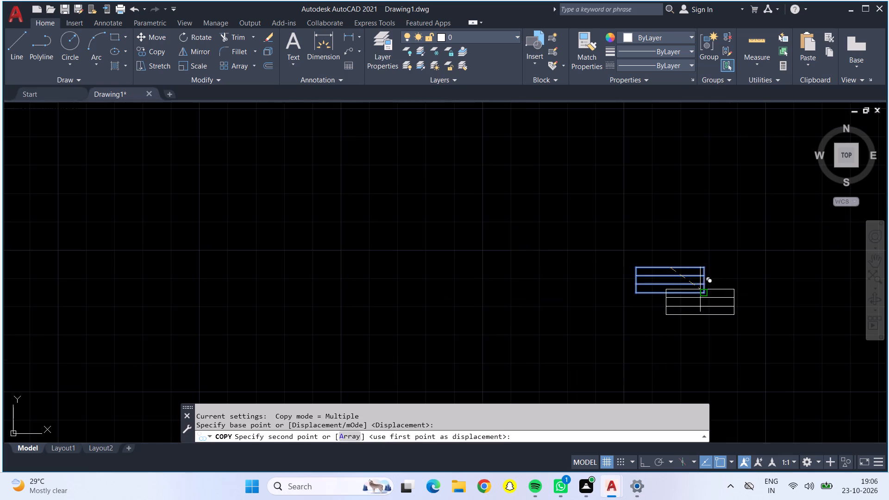
{"action": "middle_click_drag", "start_coordinate": [700, 289], "coordinate": [0, 348]}
{"action": "scroll", "coordinate": [57, 306], "scroll_direction": "down", "scroll_amount": 1}
{"action": "scroll", "coordinate": [271, 291], "scroll_direction": "down", "scroll_amount": 2}
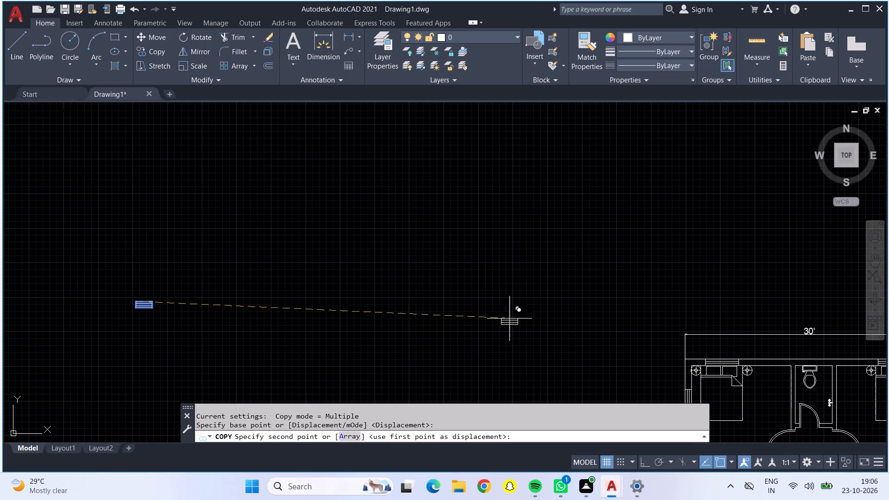
{"action": "middle_click_drag", "start_coordinate": [733, 336], "coordinate": [272, 271]}
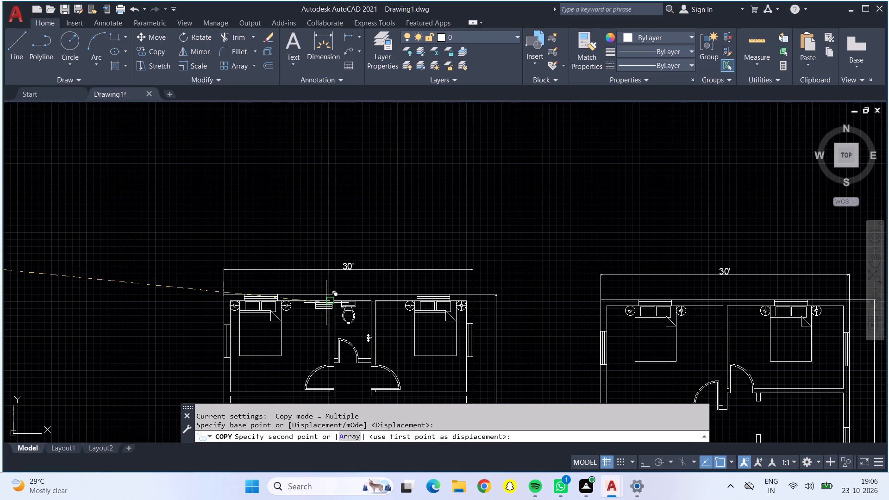
{"action": "scroll", "coordinate": [353, 289], "scroll_direction": "up", "scroll_amount": 4}
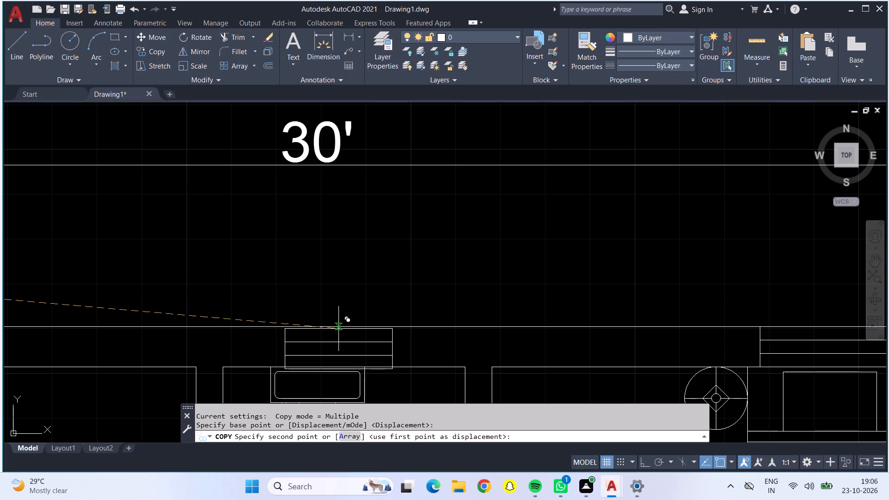
{"action": "left_click", "coordinate": [338, 328]}
Place 2' window copies in the top outer wall of the 40' by 30' plan, behind the left and middle bathrooms' toilets.
{"action": "scroll", "coordinate": [338, 327], "scroll_direction": "down", "scroll_amount": 3}
{"action": "middle_click_drag", "start_coordinate": [458, 309], "coordinate": [403, 309]}
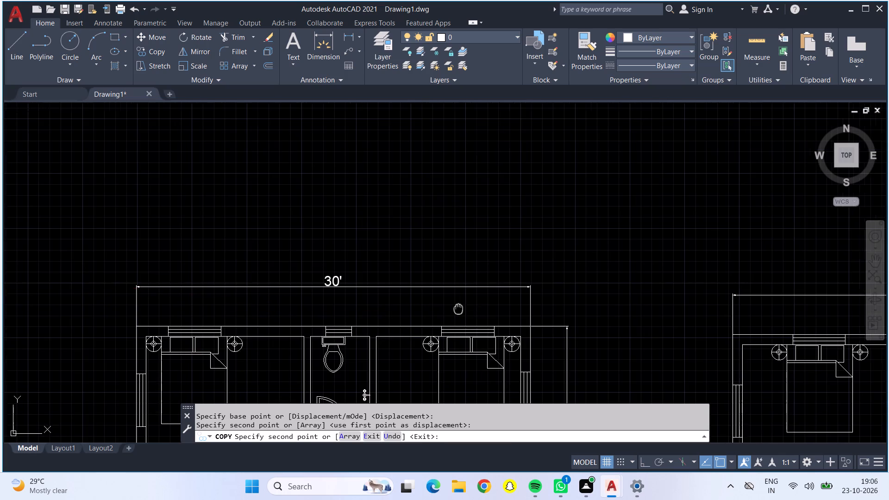
{"action": "middle_click_drag", "start_coordinate": [403, 309], "coordinate": [40, 278]}
{"action": "scroll", "coordinate": [570, 340], "scroll_direction": "down", "scroll_amount": 1}
{"action": "middle_click_drag", "start_coordinate": [556, 354], "coordinate": [419, 330]}
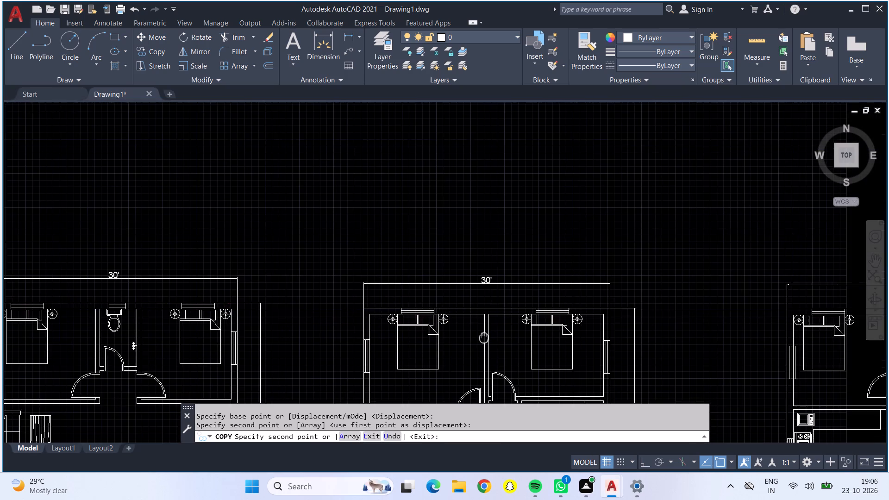
{"action": "middle_click_drag", "start_coordinate": [419, 330], "coordinate": [257, 316]}
{"action": "scroll", "coordinate": [687, 281], "scroll_direction": "up", "scroll_amount": 4}
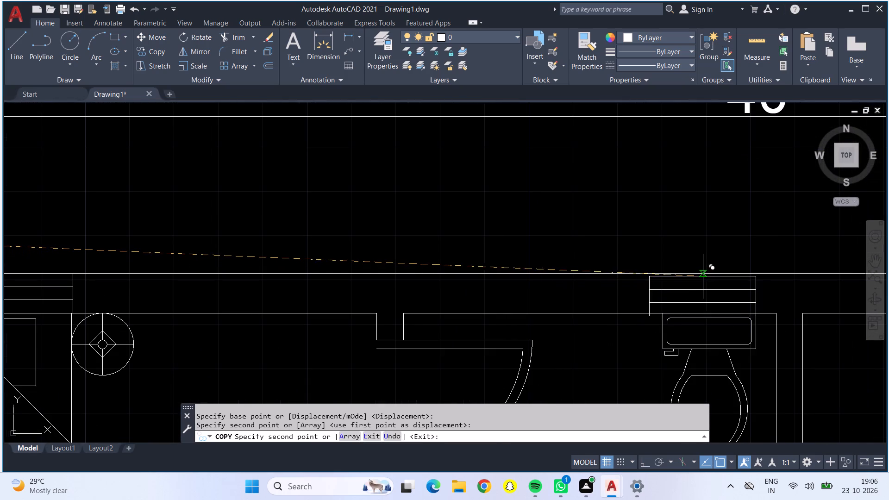
{"action": "left_click", "coordinate": [709, 275]}
{"action": "scroll", "coordinate": [709, 275], "scroll_direction": "down", "scroll_amount": 2}
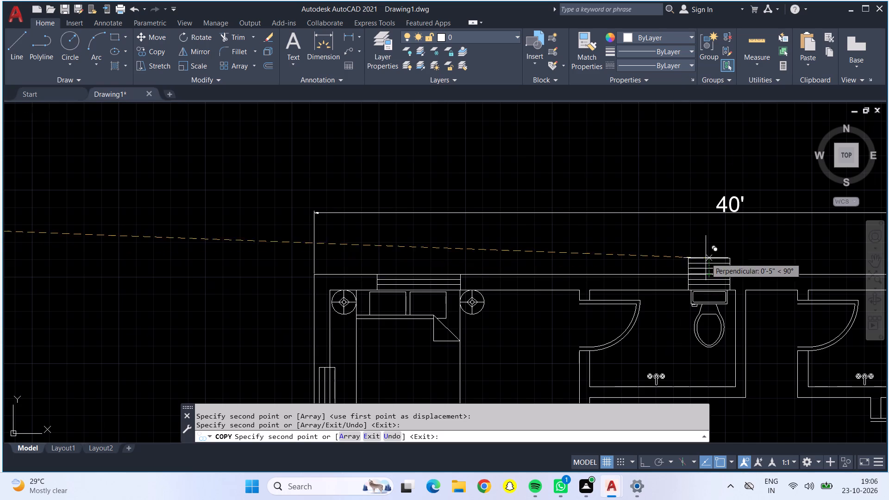
{"action": "middle_click_drag", "start_coordinate": [705, 253], "coordinate": [388, 278]}
{"action": "scroll", "coordinate": [613, 299], "scroll_direction": "up", "scroll_amount": 3}
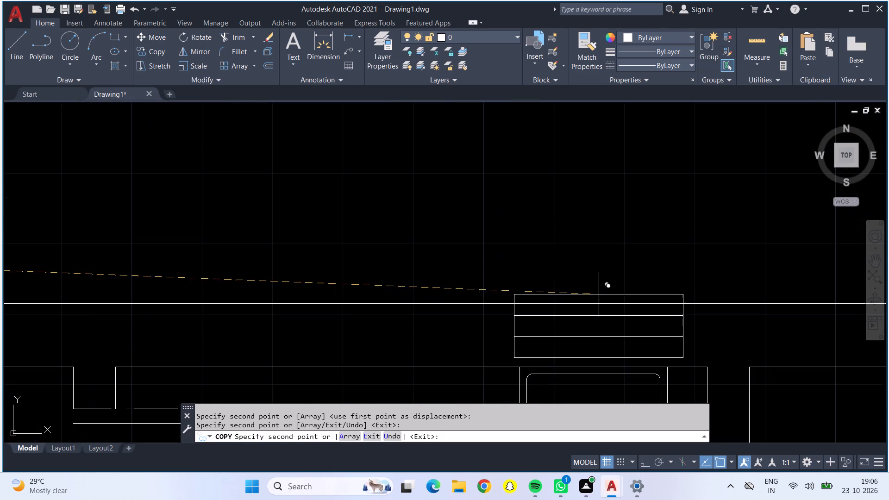
{"action": "left_click", "coordinate": [592, 300]}
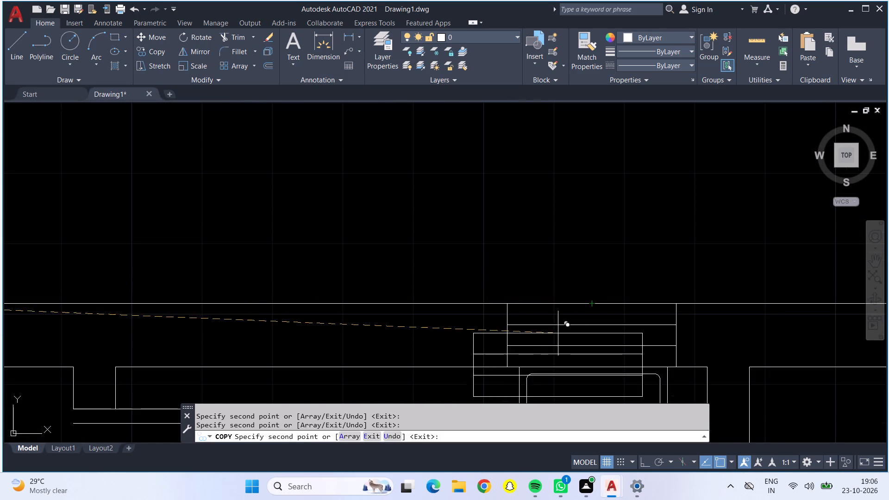
Place a 2' window copy in the 40' by 30' plan's top outer wall, behind the right bathroom's toilet.
{"action": "scroll", "coordinate": [552, 330], "scroll_direction": "down", "scroll_amount": 2}
{"action": "middle_click_drag", "start_coordinate": [579, 286], "coordinate": [399, 279]}
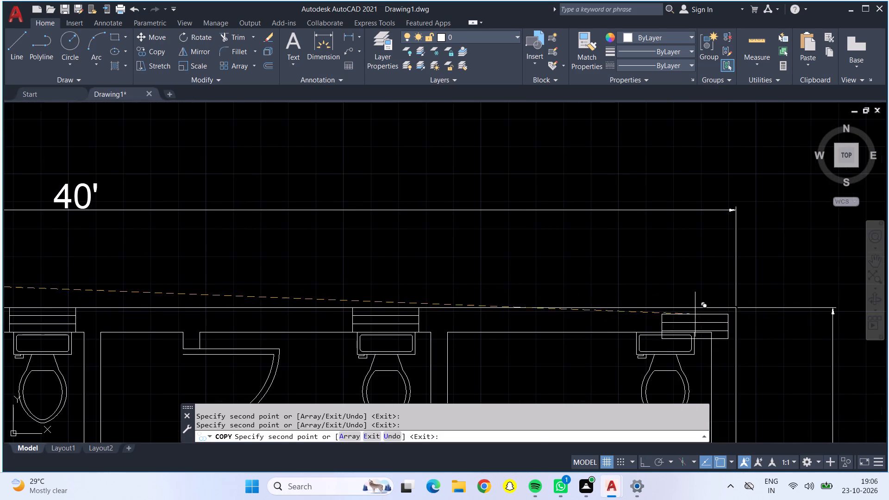
{"action": "scroll", "coordinate": [683, 312], "scroll_direction": "up", "scroll_amount": 2}
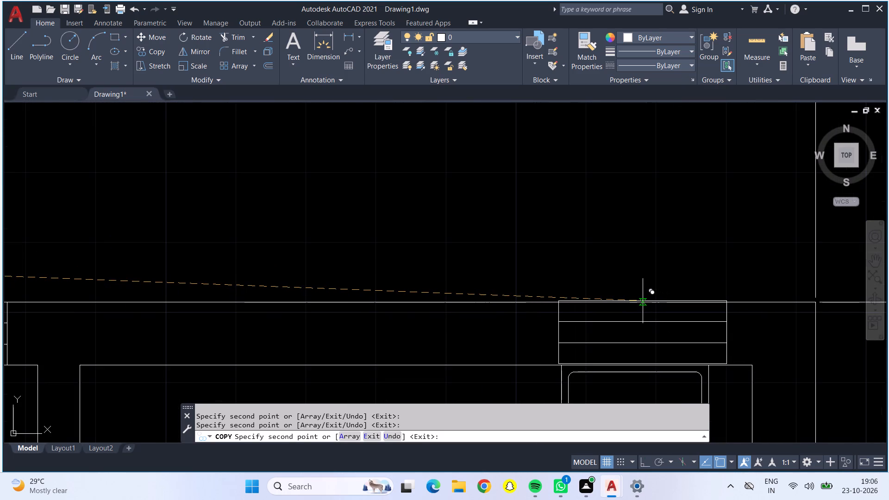
{"action": "left_click", "coordinate": [643, 301]}
Place a 2' window copy in the 40' by 30' plan's bottom outer wall, at the small lower-left room, and finish copying.
{"action": "scroll", "coordinate": [643, 301], "scroll_direction": "down", "scroll_amount": 2}
{"action": "scroll", "coordinate": [572, 353], "scroll_direction": "down", "scroll_amount": 2}
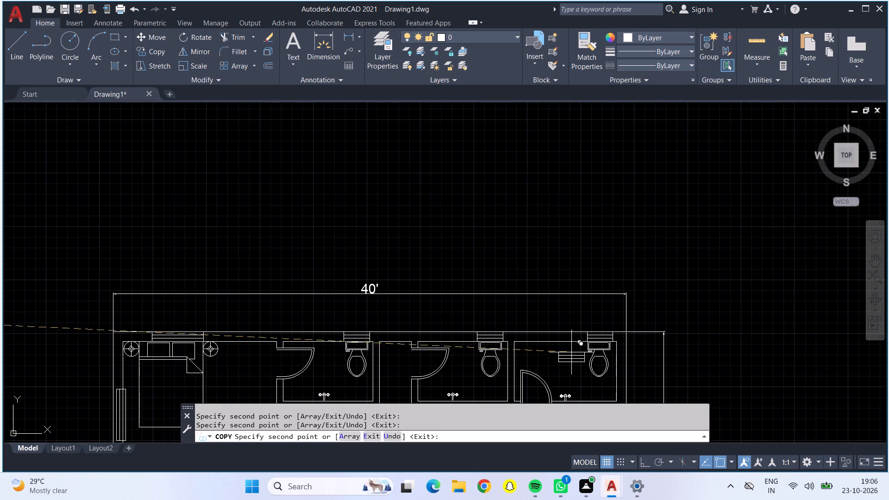
{"action": "middle_click_drag", "start_coordinate": [571, 352], "coordinate": [533, 254]}
{"action": "scroll", "coordinate": [526, 296], "scroll_direction": "down", "scroll_amount": 1}
{"action": "scroll", "coordinate": [413, 352], "scroll_direction": "down", "scroll_amount": 1}
{"action": "middle_click_drag", "start_coordinate": [413, 352], "coordinate": [409, 318]}
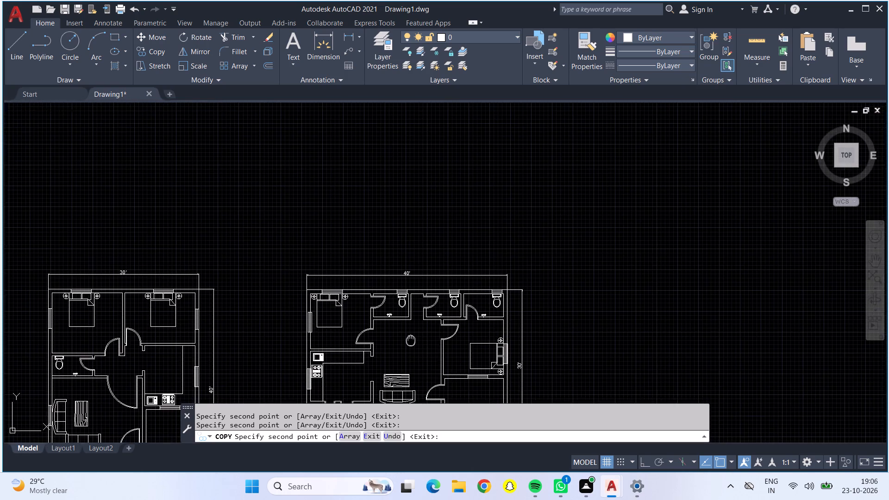
{"action": "middle_click_drag", "start_coordinate": [409, 318], "coordinate": [408, 211]}
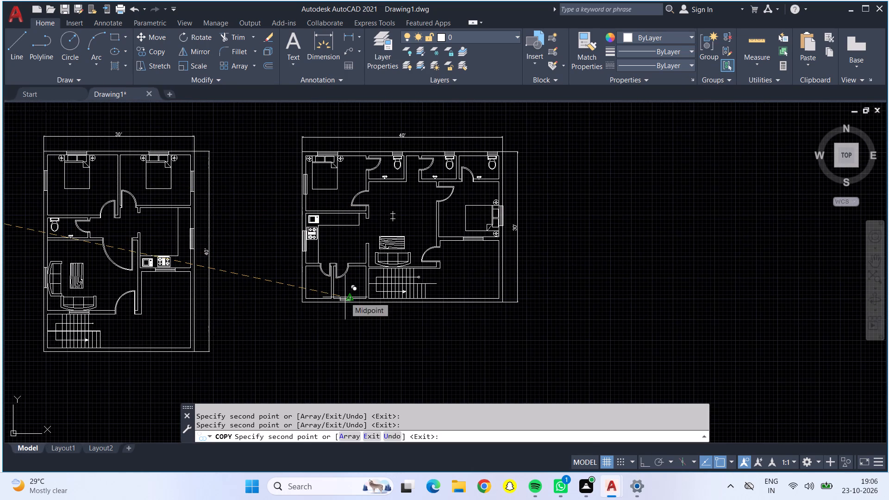
{"action": "middle_click_drag", "start_coordinate": [271, 344], "coordinate": [531, 370]}
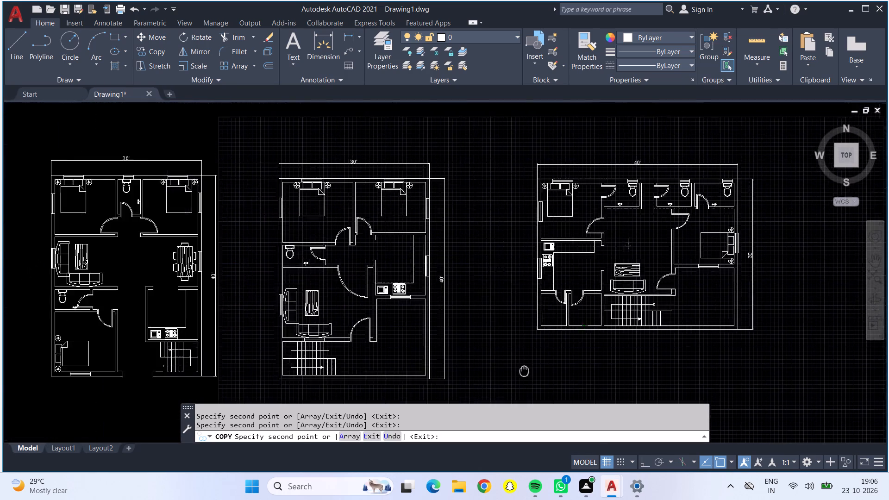
{"action": "middle_click_drag", "start_coordinate": [531, 370], "coordinate": [645, 346]}
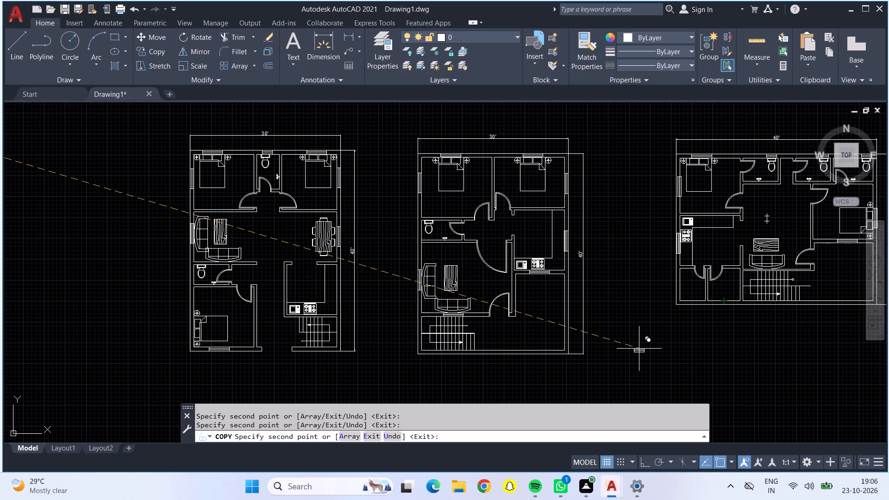
{"action": "middle_click_drag", "start_coordinate": [640, 348], "coordinate": [548, 336]}
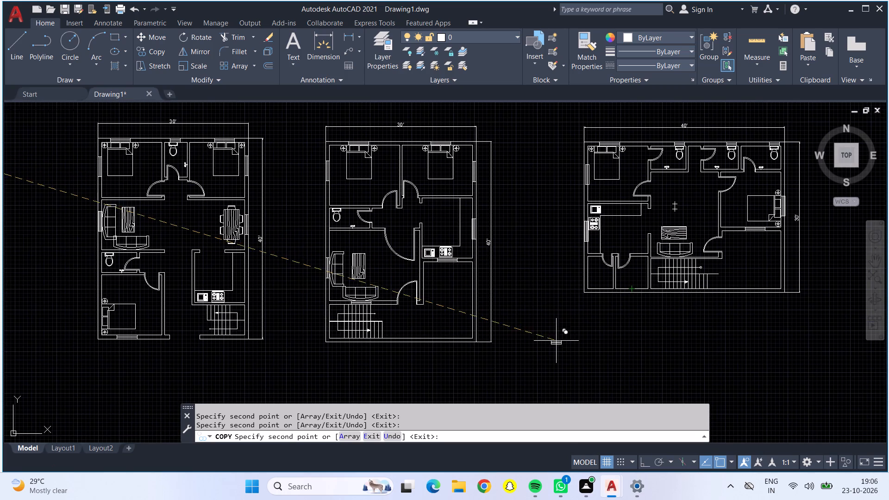
{"action": "scroll", "coordinate": [620, 294], "scroll_direction": "up", "scroll_amount": 4}
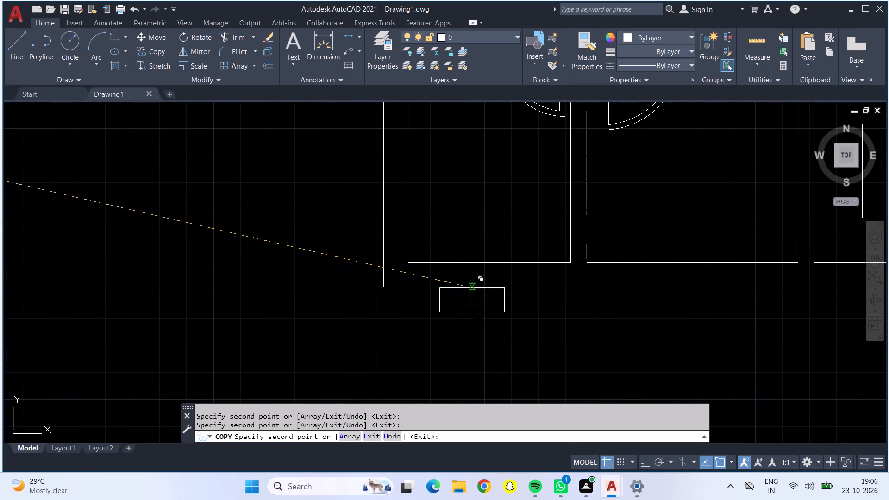
{"action": "left_click", "coordinate": [485, 266]}
{"action": "scroll", "coordinate": [485, 268], "scroll_direction": "down", "scroll_amount": 3}
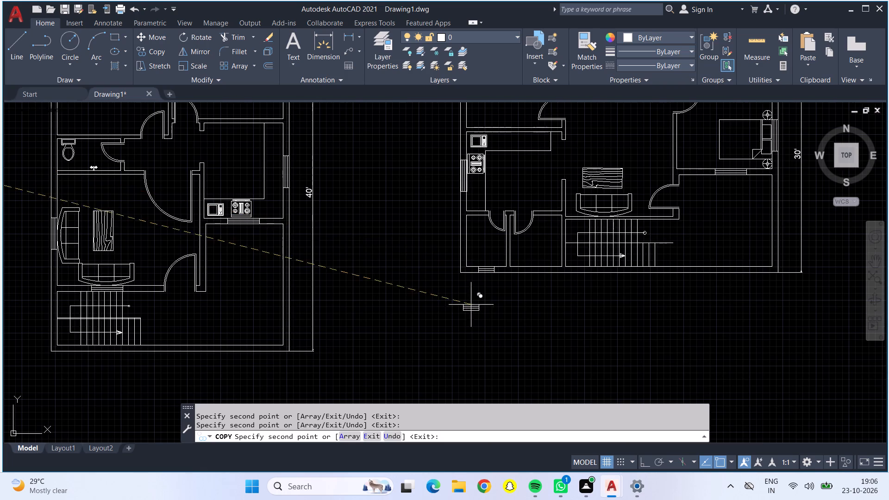
{"action": "middle_click_drag", "start_coordinate": [434, 292], "coordinate": [714, 338]}
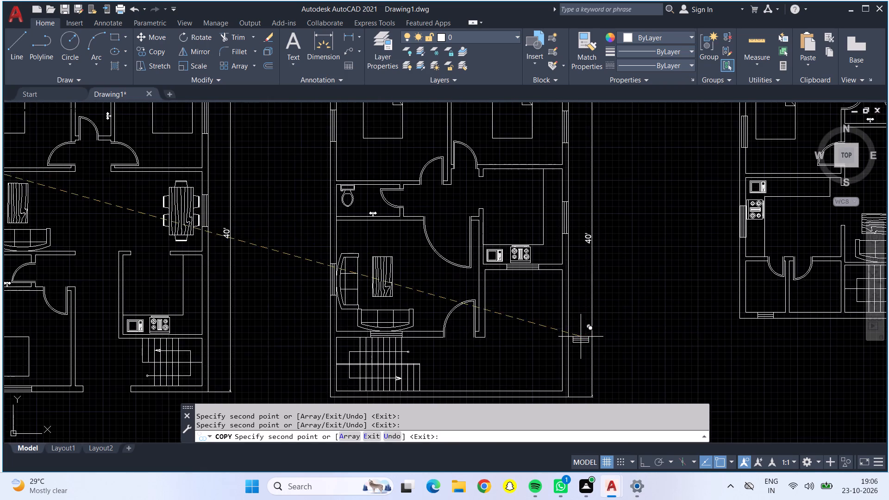
{"action": "scroll", "coordinate": [581, 337], "scroll_direction": "down", "scroll_amount": 1}
{"action": "middle_click_drag", "start_coordinate": [392, 321], "coordinate": [421, 251]}
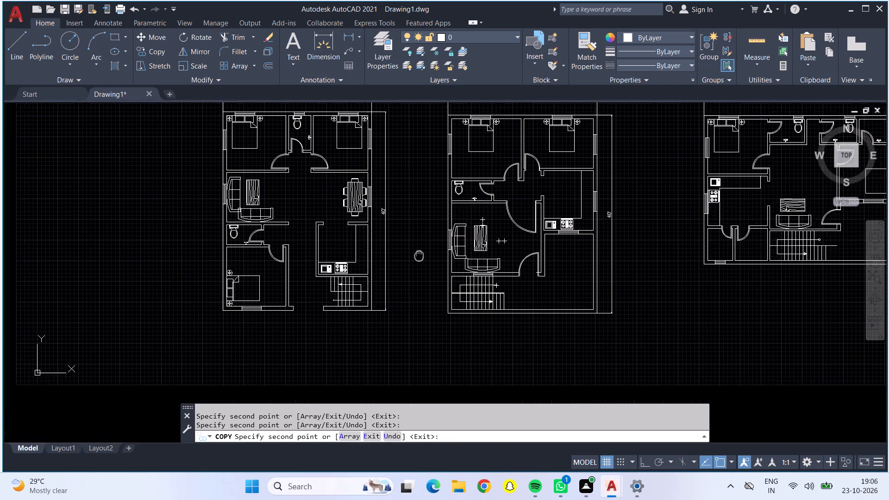
{"action": "middle_click_drag", "start_coordinate": [421, 251], "coordinate": [426, 244]}
{"action": "scroll", "coordinate": [336, 260], "scroll_direction": "down", "scroll_amount": 1}
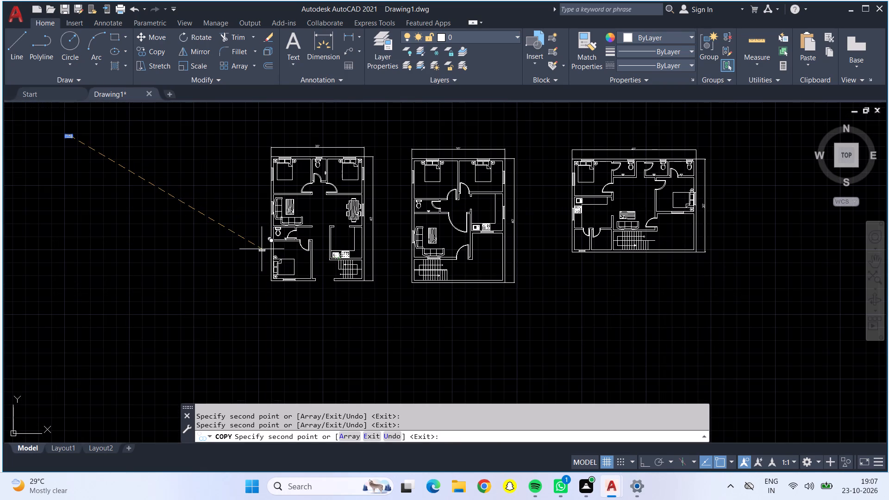
{"action": "key", "text": "Escape"}
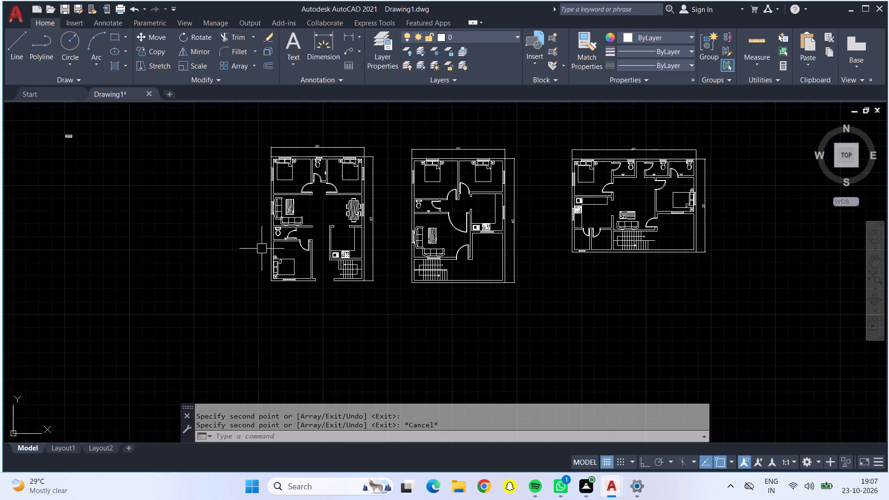
Move the window behind the sofa in the first 30' by 40' plan so its outer edge sits on the left wall's outer line.
{"action": "scroll", "coordinate": [278, 232], "scroll_direction": "up", "scroll_amount": 2}
{"action": "scroll", "coordinate": [214, 210], "scroll_direction": "up", "scroll_amount": 3}
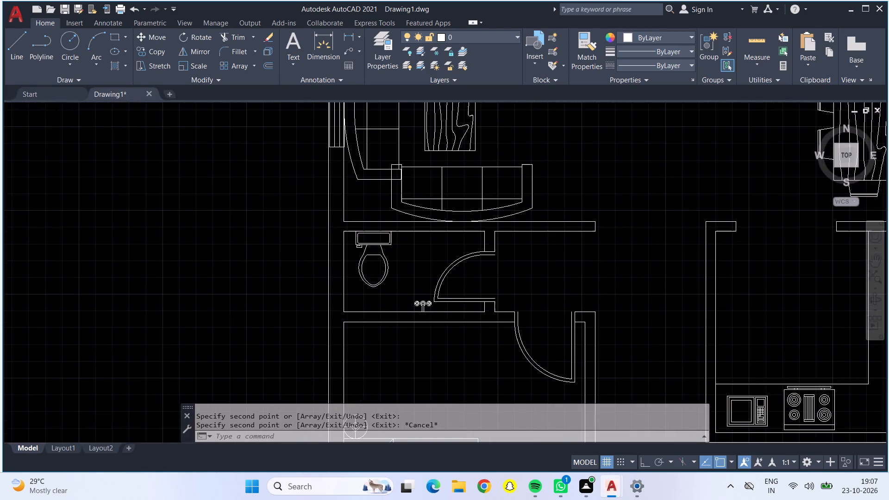
{"action": "middle_click_drag", "start_coordinate": [212, 212], "coordinate": [184, 491]}
{"action": "scroll", "coordinate": [403, 278], "scroll_direction": "up", "scroll_amount": 2}
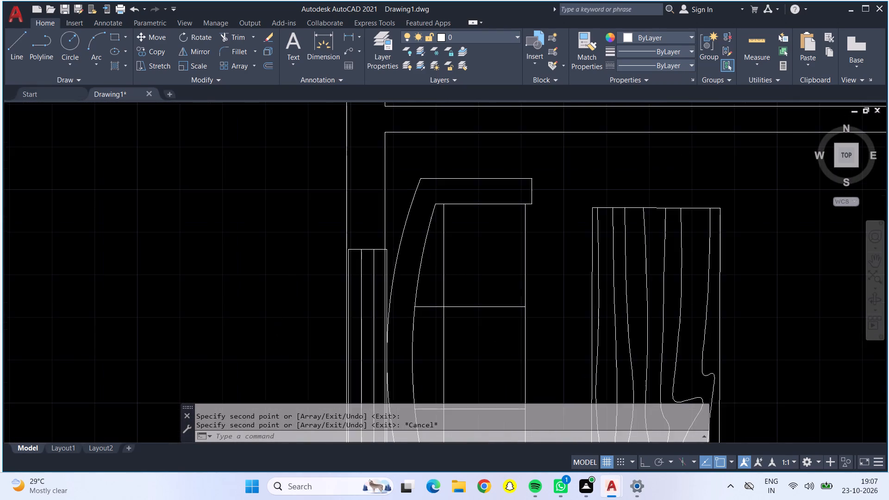
{"action": "left_click", "coordinate": [352, 235]}
{"action": "scroll", "coordinate": [356, 262], "scroll_direction": "up", "scroll_amount": 1}
{"action": "left_click", "coordinate": [356, 262]}
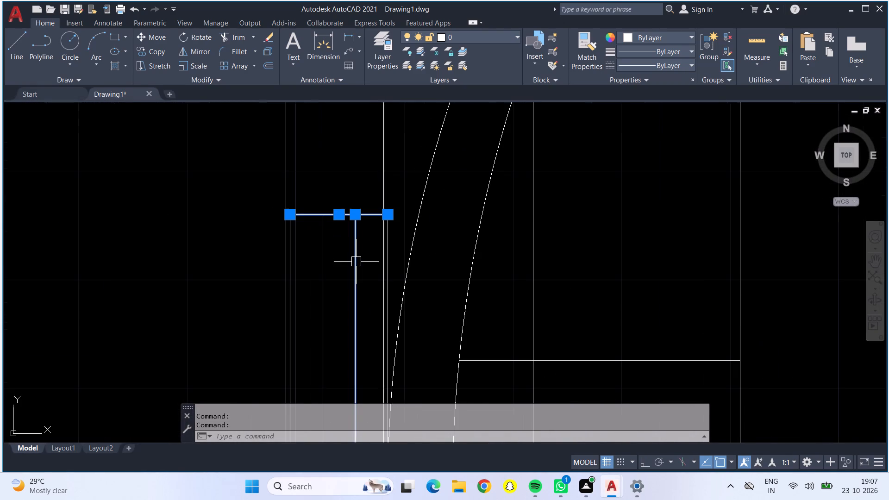
{"action": "left_click", "coordinate": [322, 261]}
{"action": "left_click", "coordinate": [288, 261]}
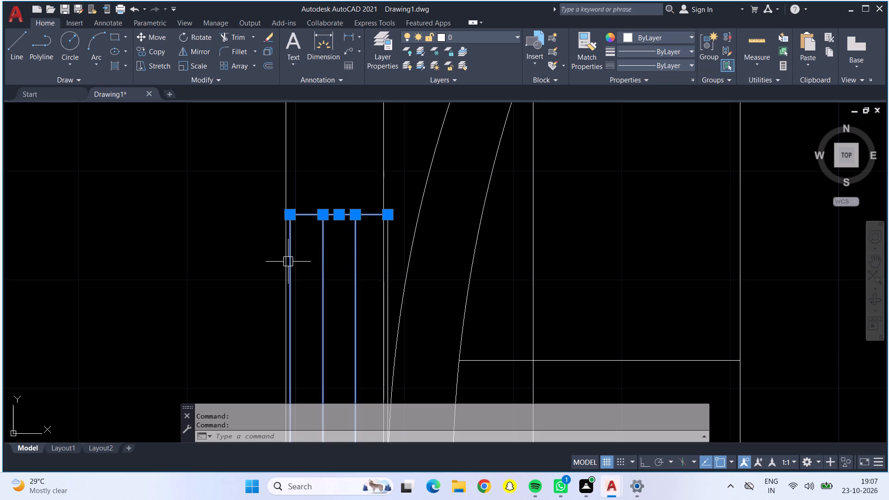
{"action": "left_click", "coordinate": [391, 265]}
{"action": "scroll", "coordinate": [375, 269], "scroll_direction": "down", "scroll_amount": 1}
{"action": "middle_click_drag", "start_coordinate": [352, 288], "coordinate": [322, 163]}
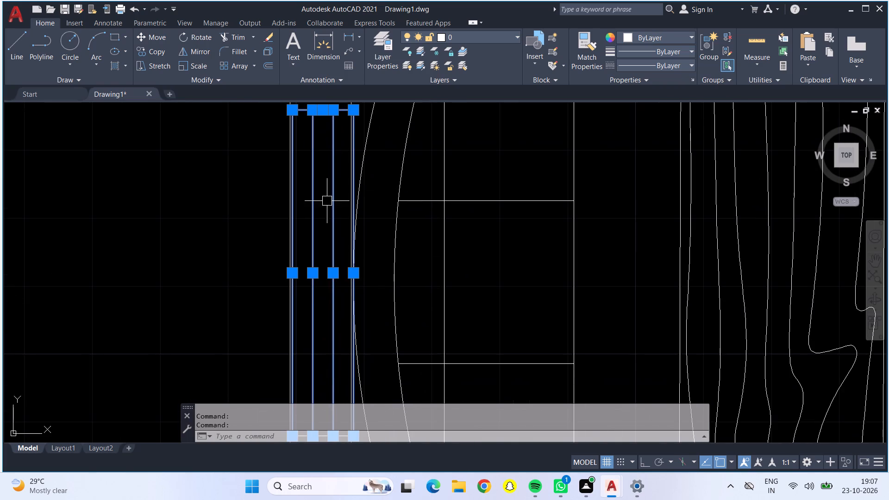
{"action": "middle_click_drag", "start_coordinate": [328, 321], "coordinate": [294, 147]}
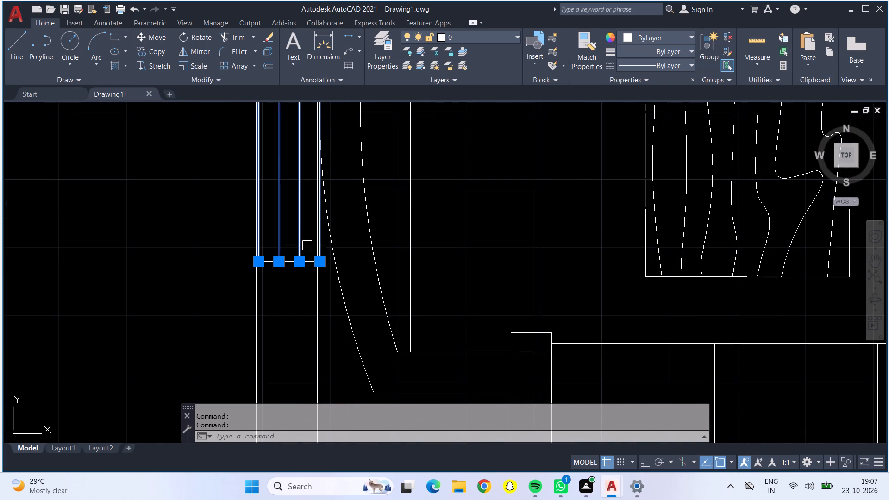
{"action": "scroll", "coordinate": [309, 263], "scroll_direction": "up", "scroll_amount": 3}
{"action": "left_click", "coordinate": [309, 255]}
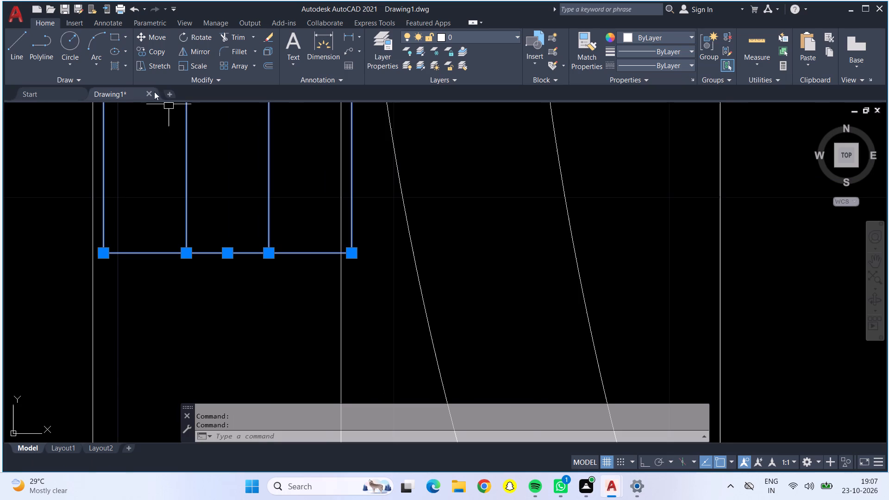
{"action": "left_click", "coordinate": [154, 36]}
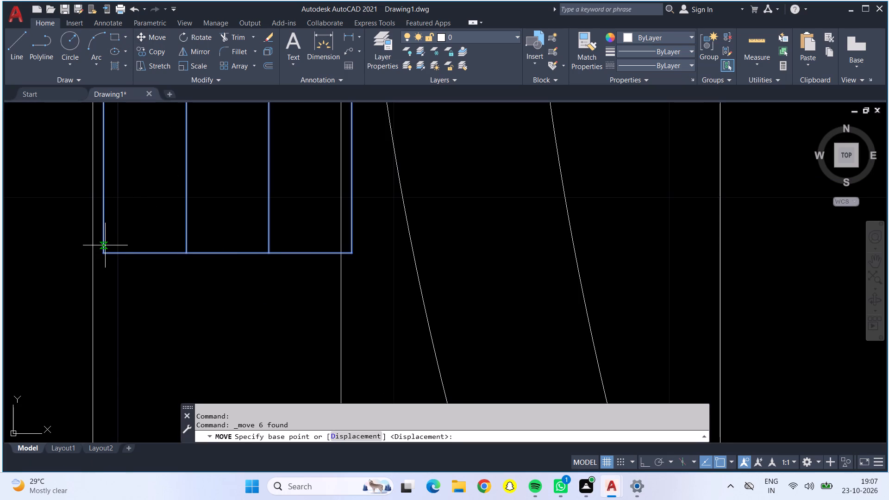
{"action": "left_click", "coordinate": [102, 256]}
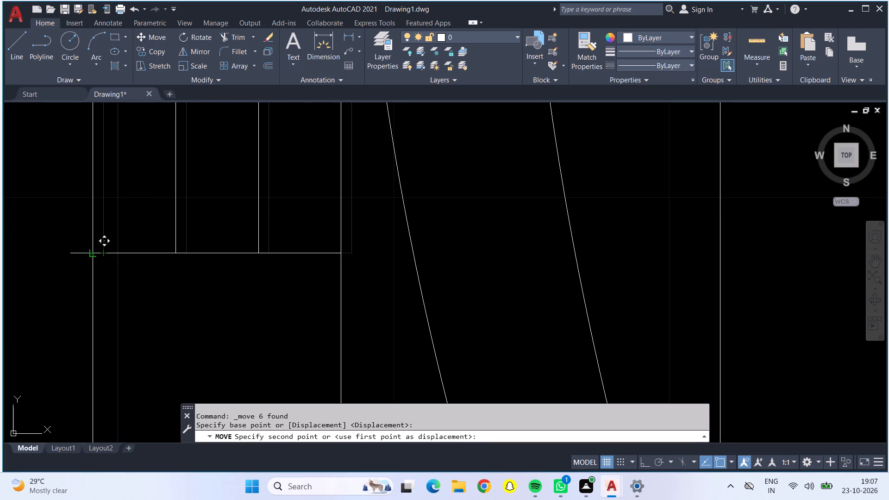
{"action": "left_click", "coordinate": [94, 252]}
Examine the windows across the three floor plans for alignment with their outer walls.
{"action": "scroll", "coordinate": [94, 251], "scroll_direction": "down", "scroll_amount": 3}
{"action": "scroll", "coordinate": [145, 277], "scroll_direction": "down", "scroll_amount": 3}
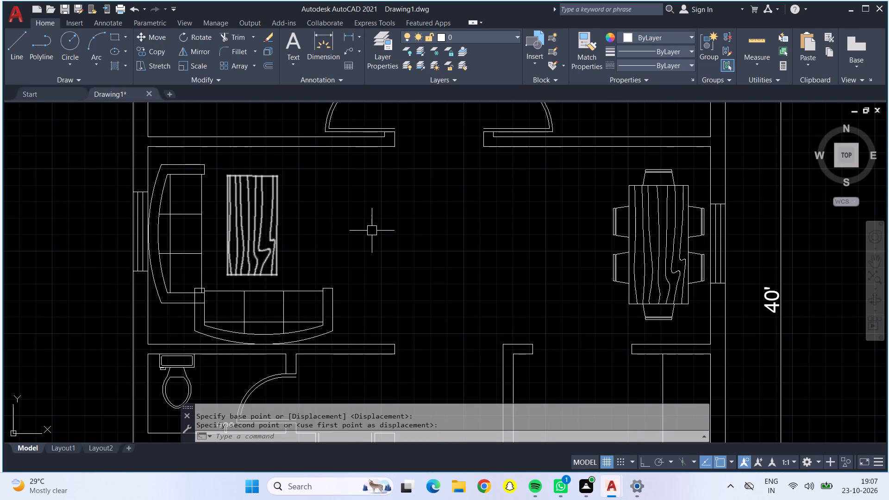
{"action": "middle_click_drag", "start_coordinate": [388, 225], "coordinate": [189, 218]}
{"action": "scroll", "coordinate": [198, 215], "scroll_direction": "down", "scroll_amount": 2}
{"action": "middle_click_drag", "start_coordinate": [205, 215], "coordinate": [202, 310]}
{"action": "scroll", "coordinate": [310, 234], "scroll_direction": "up", "scroll_amount": 4}
{"action": "scroll", "coordinate": [320, 261], "scroll_direction": "down", "scroll_amount": 2}
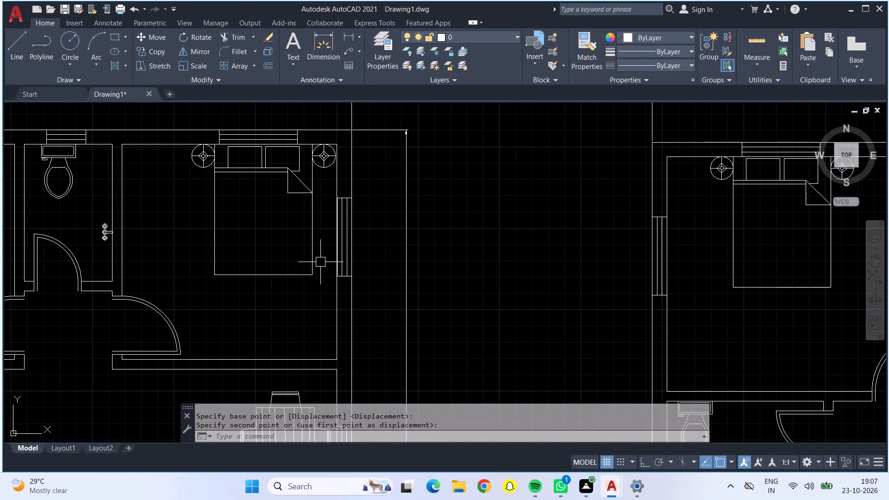
{"action": "middle_click_drag", "start_coordinate": [88, 241], "coordinate": [414, 261]}
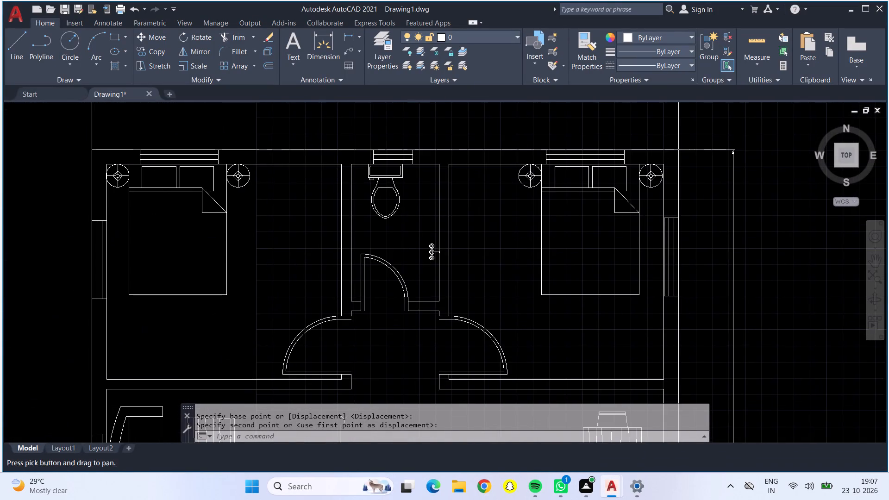
{"action": "middle_click_drag", "start_coordinate": [496, 222], "coordinate": [10, 226]}
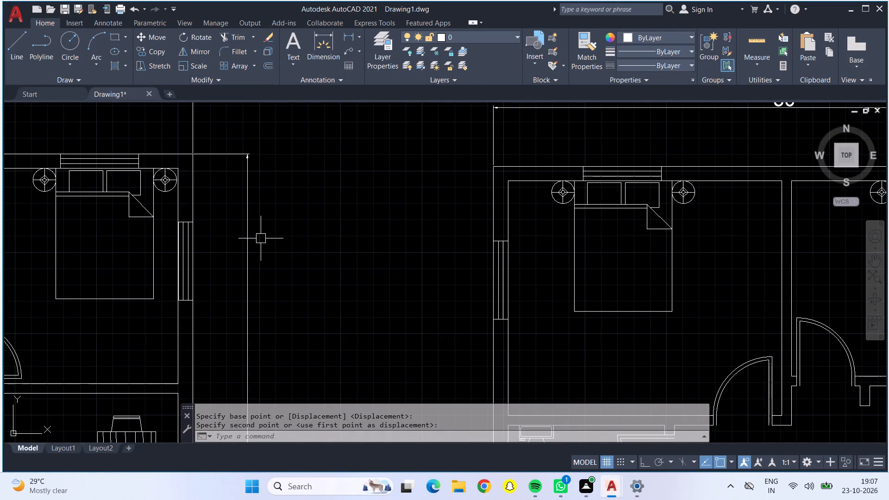
{"action": "middle_click_drag", "start_coordinate": [326, 247], "coordinate": [87, 189]}
{"action": "middle_click_drag", "start_coordinate": [370, 276], "coordinate": [61, 230]}
{"action": "middle_click_drag", "start_coordinate": [336, 230], "coordinate": [331, 250]}
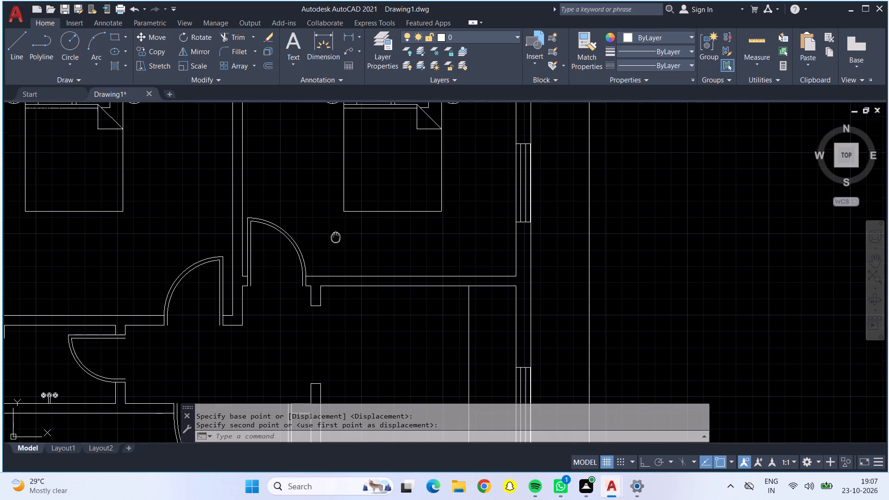
{"action": "middle_click_drag", "start_coordinate": [331, 250], "coordinate": [271, 114]}
{"action": "scroll", "coordinate": [257, 194], "scroll_direction": "down", "scroll_amount": 1}
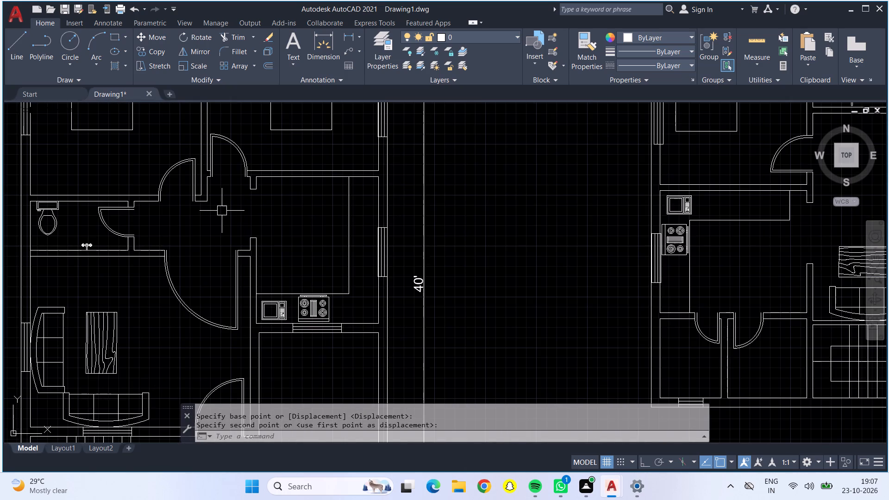
{"action": "middle_click_drag", "start_coordinate": [219, 217], "coordinate": [0, 194]}
{"action": "middle_click_drag", "start_coordinate": [353, 215], "coordinate": [193, 231]}
Move the kitchen window beside the stove in the 40' by 30' plan so its outer edge sits on the left wall's outer line.
{"action": "scroll", "coordinate": [231, 241], "scroll_direction": "up", "scroll_amount": 4}
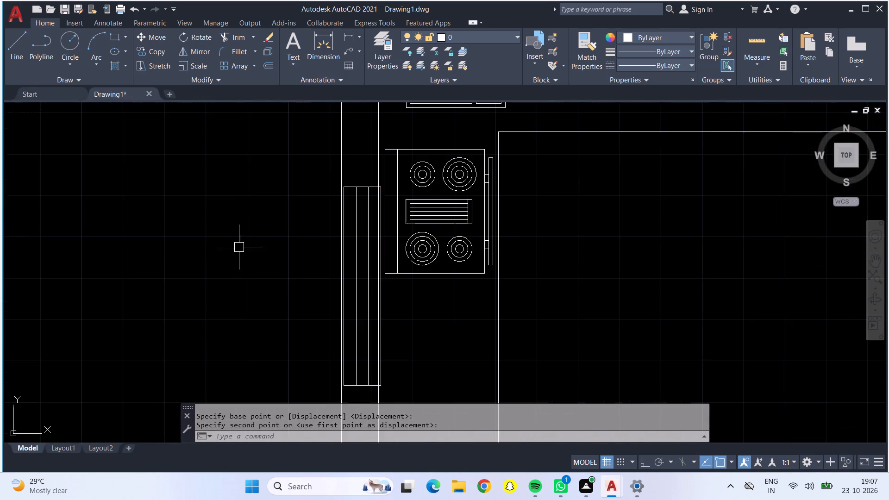
{"action": "scroll", "coordinate": [308, 271], "scroll_direction": "up", "scroll_amount": 2}
{"action": "scroll", "coordinate": [310, 266], "scroll_direction": "down", "scroll_amount": 1}
{"action": "middle_click_drag", "start_coordinate": [288, 266], "coordinate": [177, 187]}
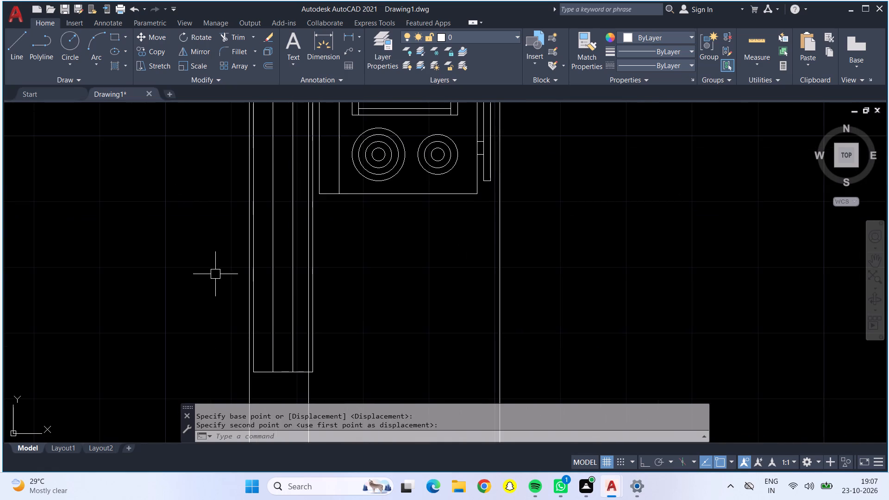
{"action": "left_click", "coordinate": [286, 375]}
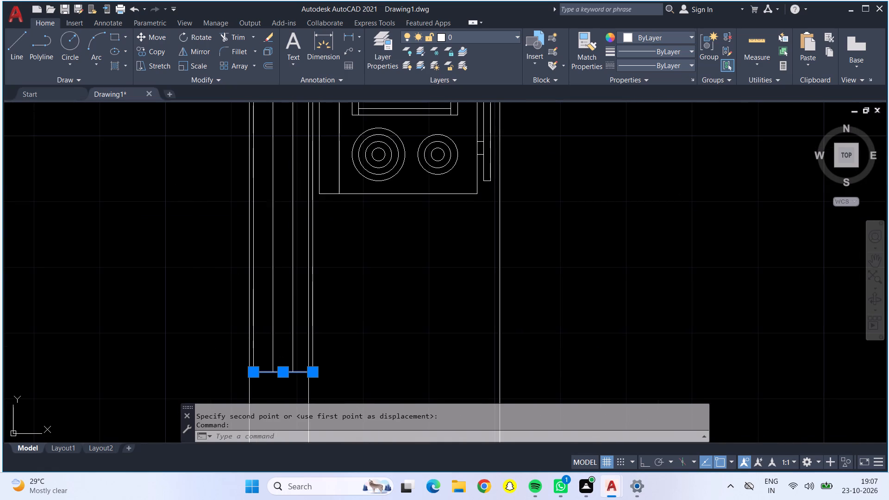
{"action": "left_click", "coordinate": [269, 345]}
{"action": "left_click", "coordinate": [291, 347]}
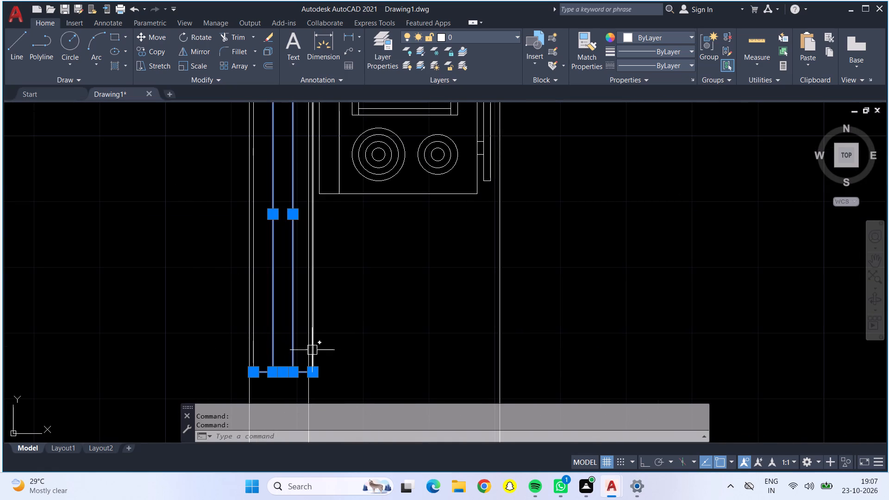
{"action": "left_click", "coordinate": [312, 350]}
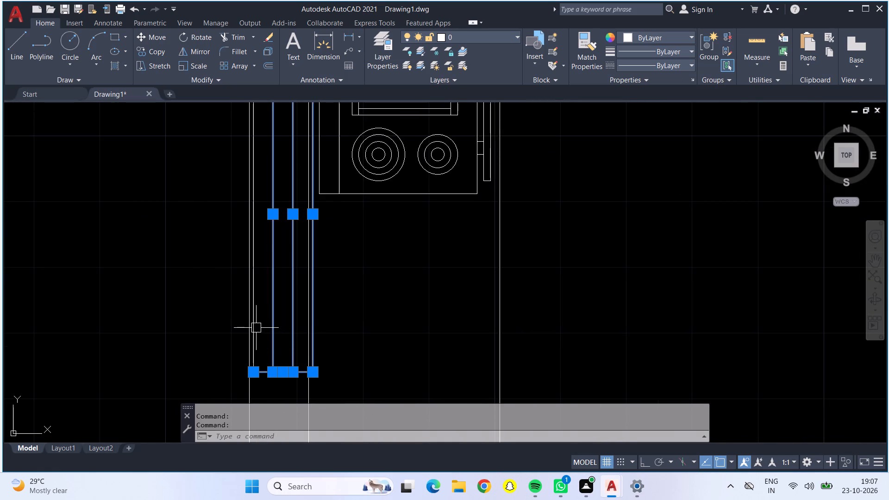
{"action": "left_click", "coordinate": [256, 328]}
{"action": "scroll", "coordinate": [257, 299], "scroll_direction": "down", "scroll_amount": 1}
{"action": "scroll", "coordinate": [269, 148], "scroll_direction": "up", "scroll_amount": 4}
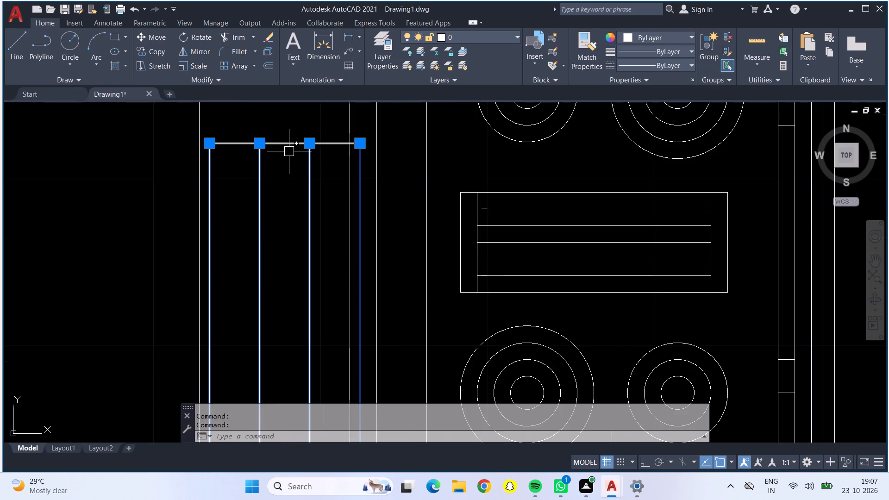
{"action": "left_click", "coordinate": [292, 143]}
{"action": "scroll", "coordinate": [292, 143], "scroll_direction": "down", "scroll_amount": 3}
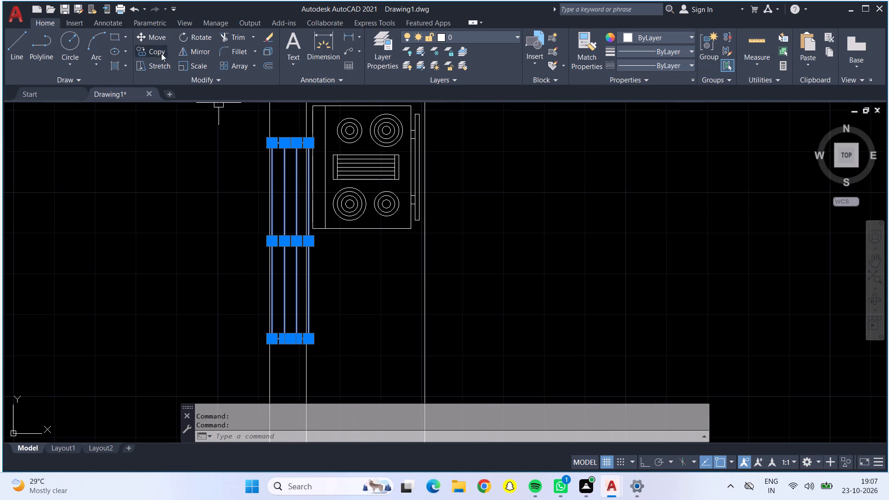
{"action": "left_click", "coordinate": [156, 39]}
{"action": "scroll", "coordinate": [271, 341], "scroll_direction": "up", "scroll_amount": 2}
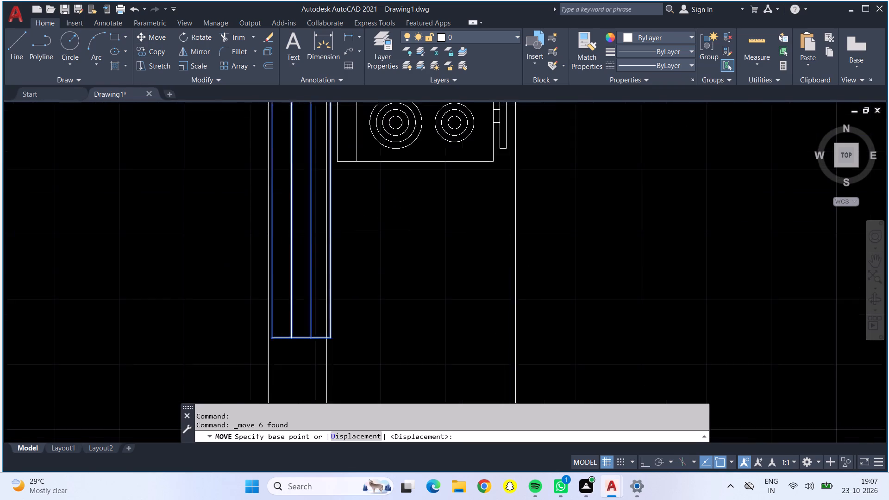
{"action": "left_click", "coordinate": [273, 333]}
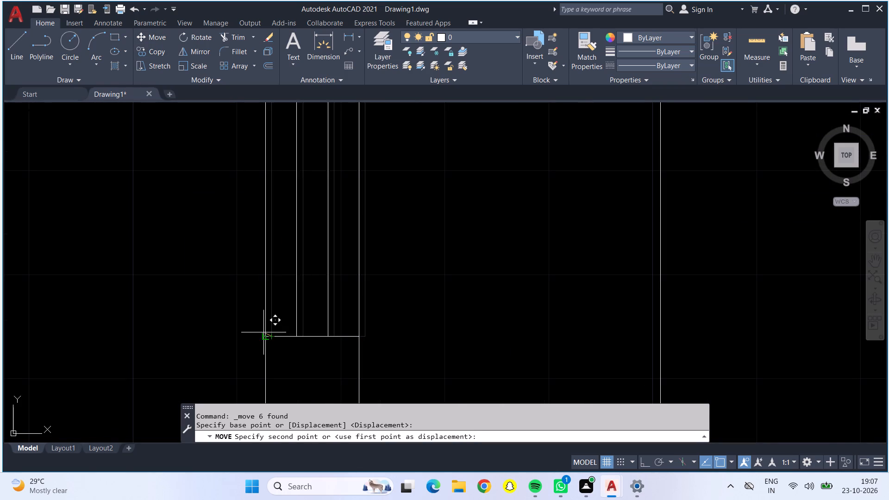
{"action": "left_click", "coordinate": [266, 331]}
{"action": "scroll", "coordinate": [266, 331], "scroll_direction": "down", "scroll_amount": 3}
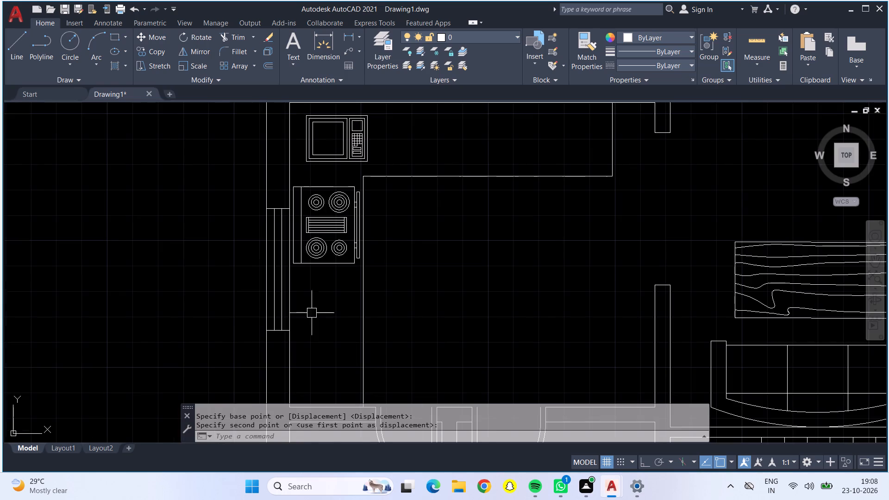
Move the upper-left bedroom's side window in the 40' by 30' plan so its outer edge sits on the left wall's outer line.
{"action": "scroll", "coordinate": [412, 271], "scroll_direction": "down", "scroll_amount": 2}
{"action": "middle_click_drag", "start_coordinate": [412, 279], "coordinate": [202, 231]}
{"action": "middle_click_drag", "start_coordinate": [221, 237], "coordinate": [188, 261]}
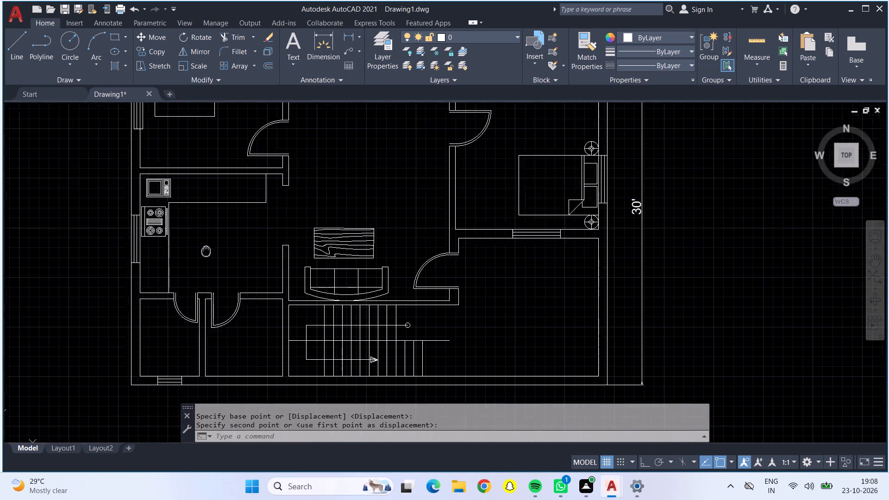
{"action": "middle_click_drag", "start_coordinate": [188, 261], "coordinate": [245, 413]}
{"action": "scroll", "coordinate": [166, 252], "scroll_direction": "up", "scroll_amount": 4}
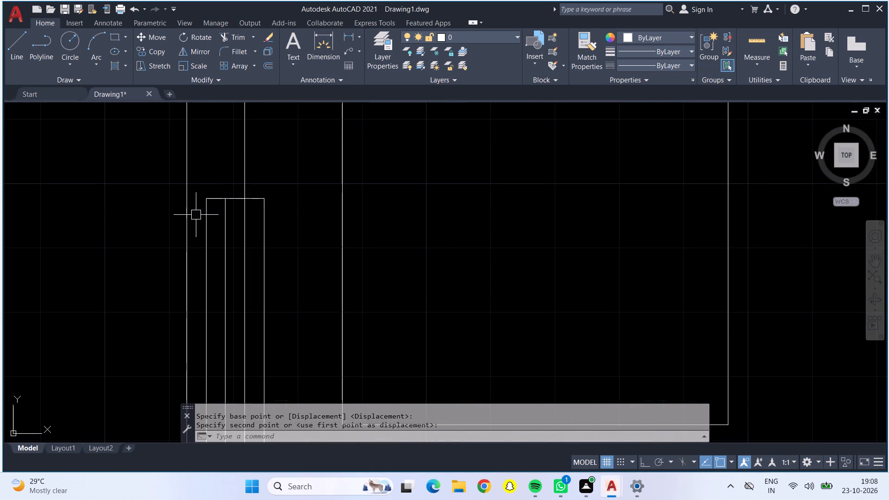
{"action": "left_click", "coordinate": [206, 210]}
{"action": "left_click", "coordinate": [225, 228]}
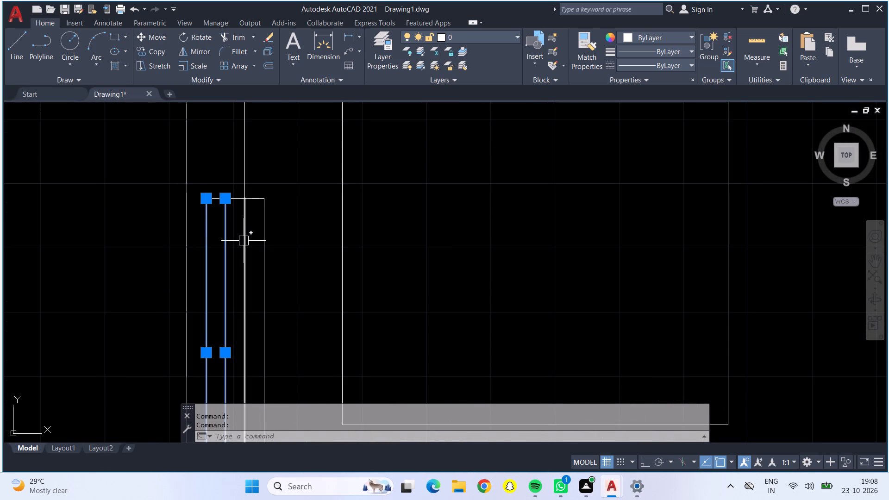
{"action": "left_click", "coordinate": [244, 242]}
{"action": "left_click", "coordinate": [263, 249]}
{"action": "scroll", "coordinate": [249, 205], "scroll_direction": "up", "scroll_amount": 3}
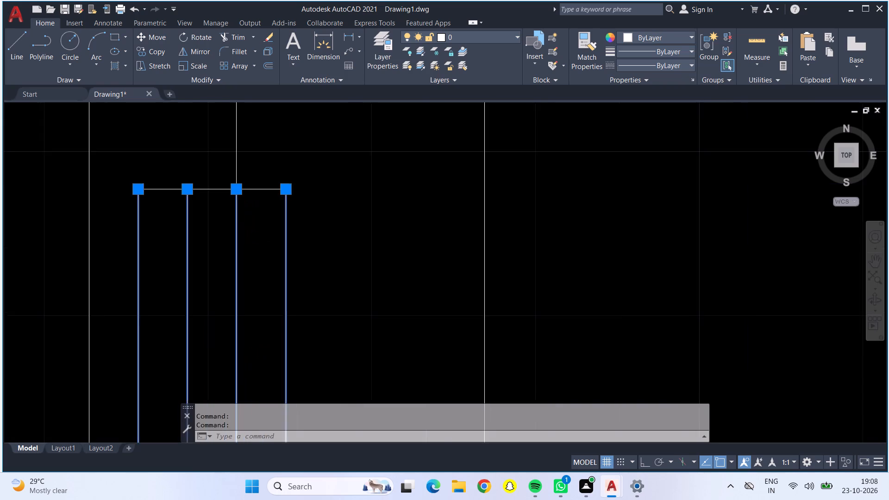
{"action": "left_click", "coordinate": [253, 181]}
{"action": "scroll", "coordinate": [253, 181], "scroll_direction": "up", "scroll_amount": 1}
{"action": "scroll", "coordinate": [253, 181], "scroll_direction": "down", "scroll_amount": 3}
{"action": "scroll", "coordinate": [257, 282], "scroll_direction": "down", "scroll_amount": 1}
{"action": "middle_click_drag", "start_coordinate": [257, 282], "coordinate": [225, 131]}
{"action": "scroll", "coordinate": [207, 367], "scroll_direction": "up", "scroll_amount": 4}
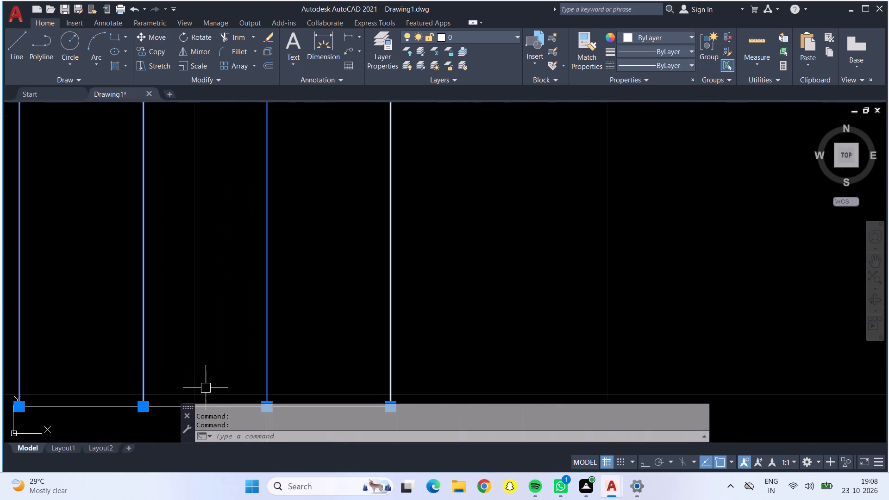
{"action": "left_click", "coordinate": [123, 404]}
{"action": "scroll", "coordinate": [121, 314], "scroll_direction": "down", "scroll_amount": 2}
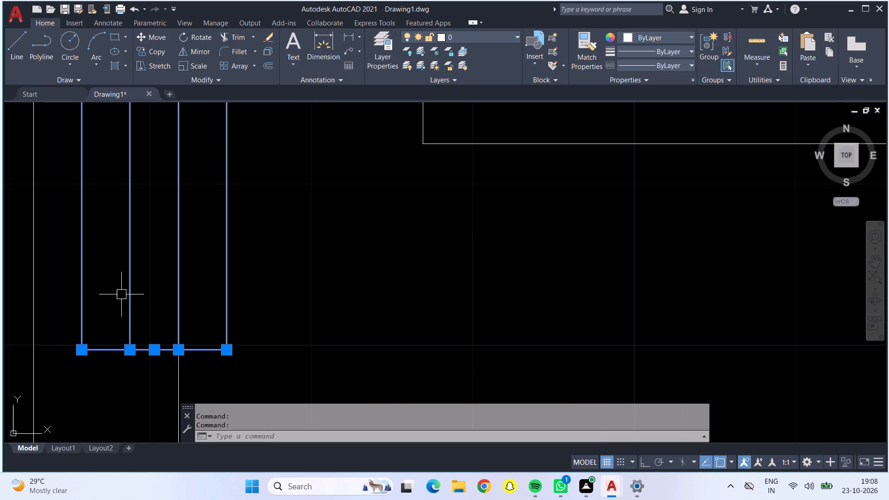
{"action": "left_click", "coordinate": [157, 38]}
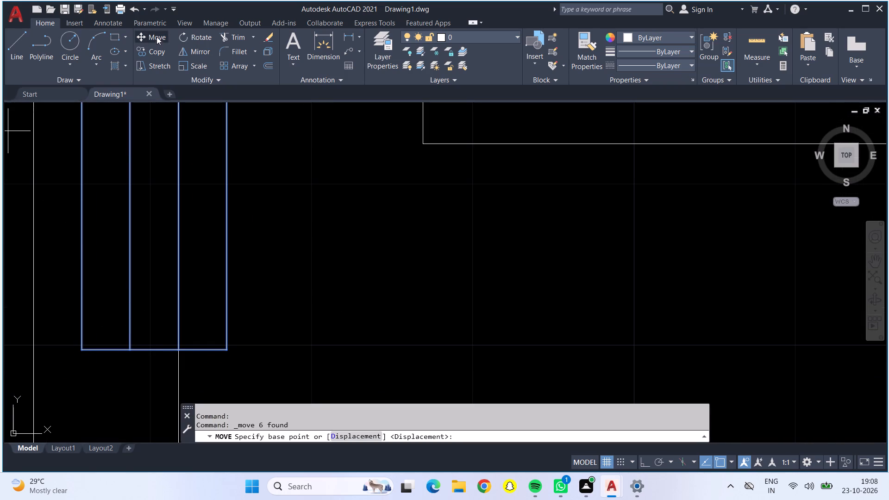
{"action": "left_click", "coordinate": [83, 353]}
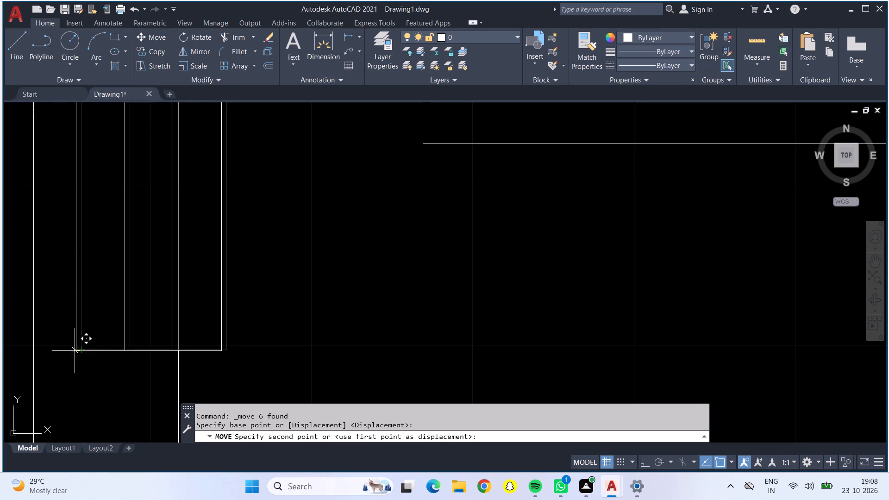
{"action": "left_click", "coordinate": [34, 350]}
Examine the three floor plans for windows that are still missing or out of line with their walls.
{"action": "scroll", "coordinate": [41, 340], "scroll_direction": "down", "scroll_amount": 4}
{"action": "scroll", "coordinate": [180, 312], "scroll_direction": "down", "scroll_amount": 1}
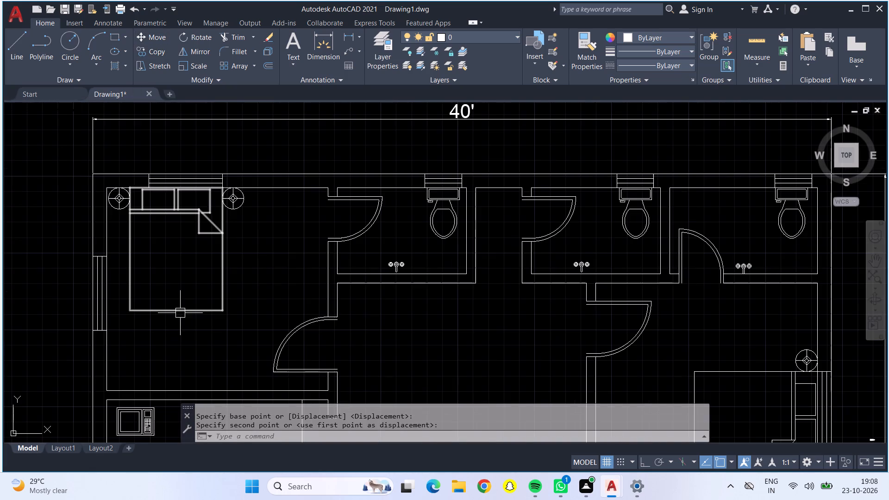
{"action": "middle_click_drag", "start_coordinate": [298, 285], "coordinate": [42, 248]}
{"action": "middle_click_drag", "start_coordinate": [203, 310], "coordinate": [123, 154]}
{"action": "middle_click_drag", "start_coordinate": [339, 353], "coordinate": [270, 124]}
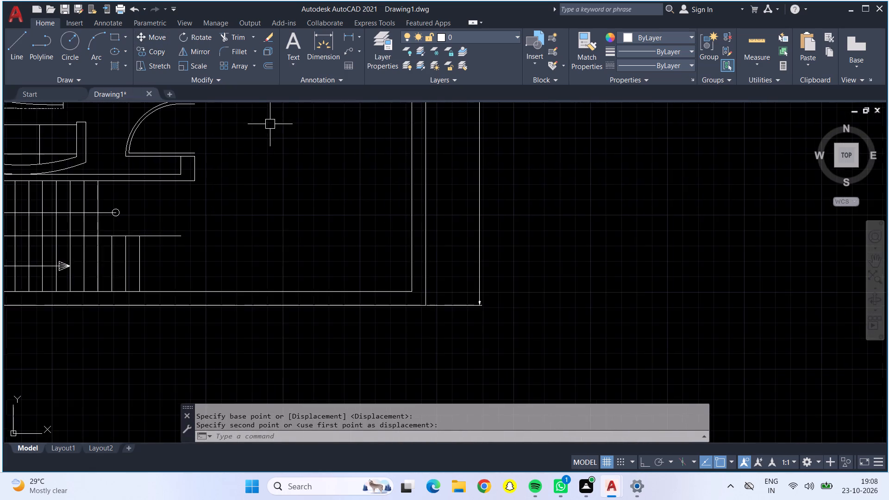
{"action": "scroll", "coordinate": [270, 140], "scroll_direction": "down", "scroll_amount": 2}
{"action": "middle_click_drag", "start_coordinate": [270, 140], "coordinate": [394, 294]}
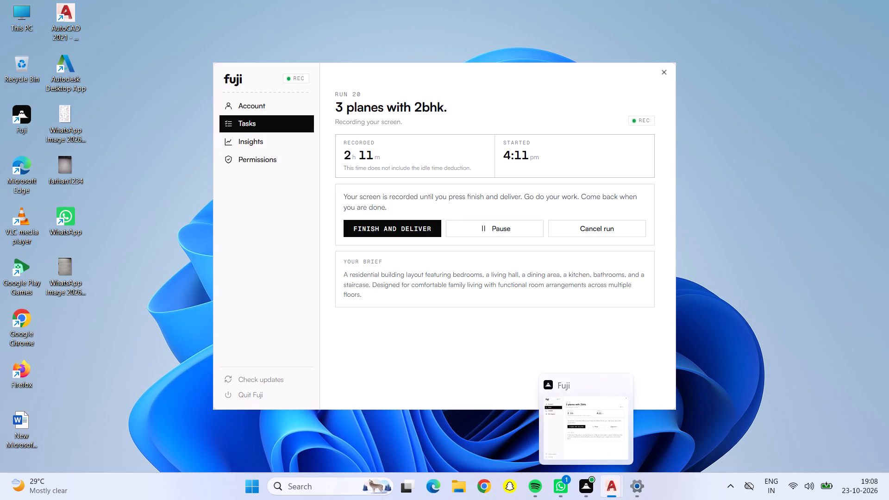
{"action": "scroll", "coordinate": [391, 310], "scroll_direction": "down", "scroll_amount": 1}
{"action": "middle_click_drag", "start_coordinate": [194, 282], "coordinate": [195, 282]}
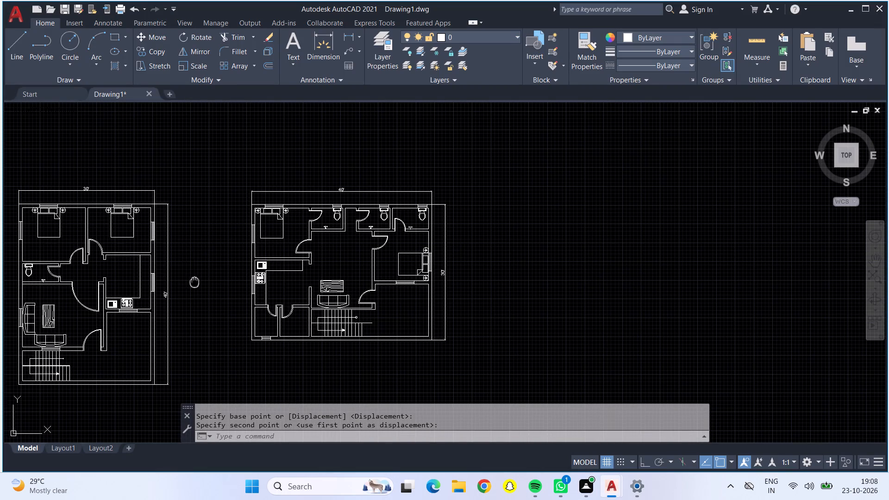
{"action": "middle_click_drag", "start_coordinate": [195, 282], "coordinate": [364, 294]}
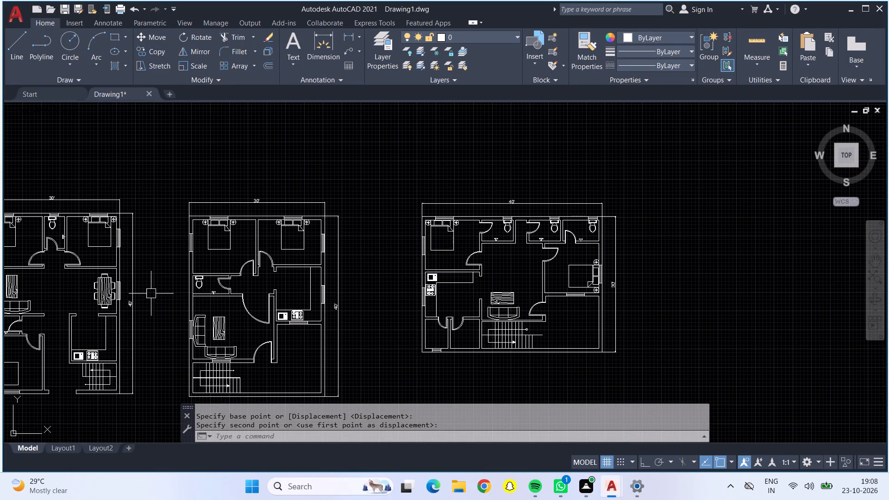
{"action": "middle_click_drag", "start_coordinate": [151, 294], "coordinate": [250, 267]}
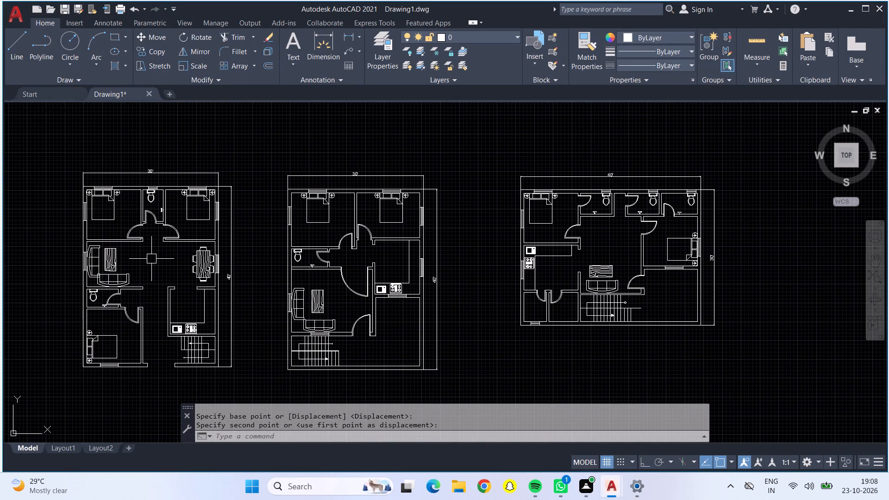
Copy the window behind the sofa in the first 30' by 40' plan down the left wall to behind the lower-left bedroom's bed.
{"action": "scroll", "coordinate": [67, 286], "scroll_direction": "up", "scroll_amount": 1}
{"action": "middle_click_drag", "start_coordinate": [67, 286], "coordinate": [95, 269]}
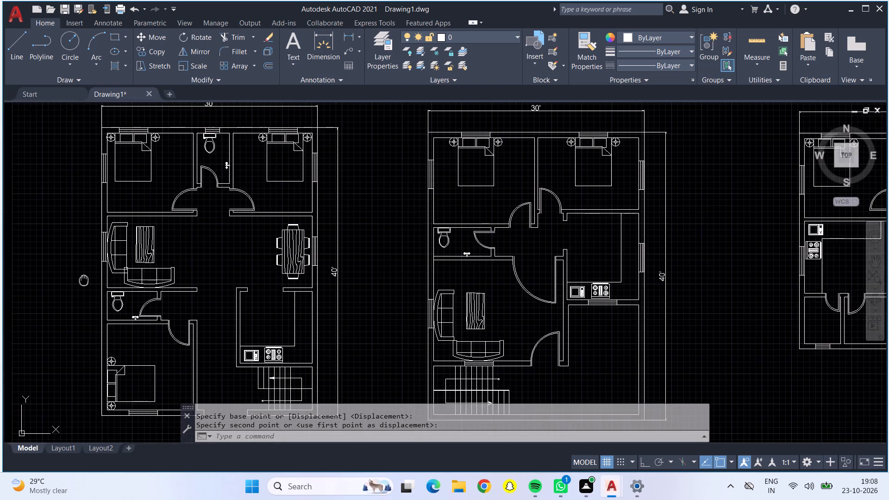
{"action": "middle_click_drag", "start_coordinate": [95, 269], "coordinate": [129, 249]}
{"action": "scroll", "coordinate": [129, 249], "scroll_direction": "up", "scroll_amount": 2}
{"action": "scroll", "coordinate": [130, 247], "scroll_direction": "down", "scroll_amount": 1}
{"action": "scroll", "coordinate": [147, 133], "scroll_direction": "up", "scroll_amount": 1}
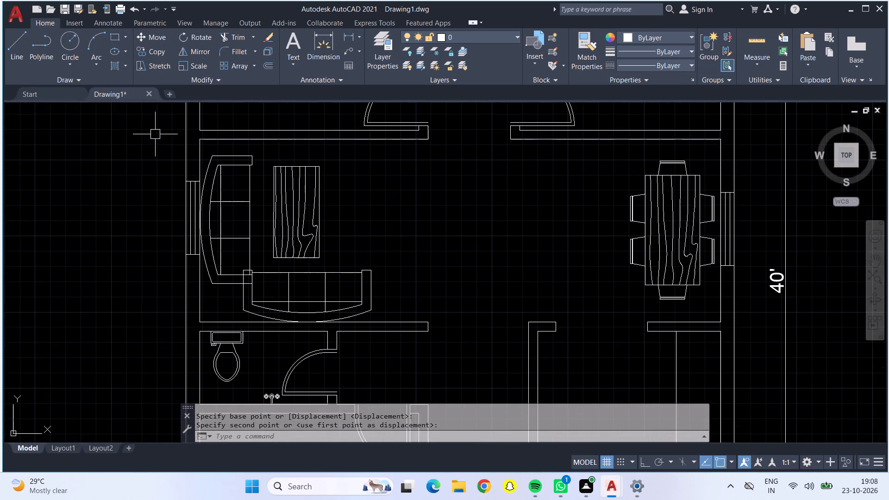
{"action": "left_click", "coordinate": [171, 154]}
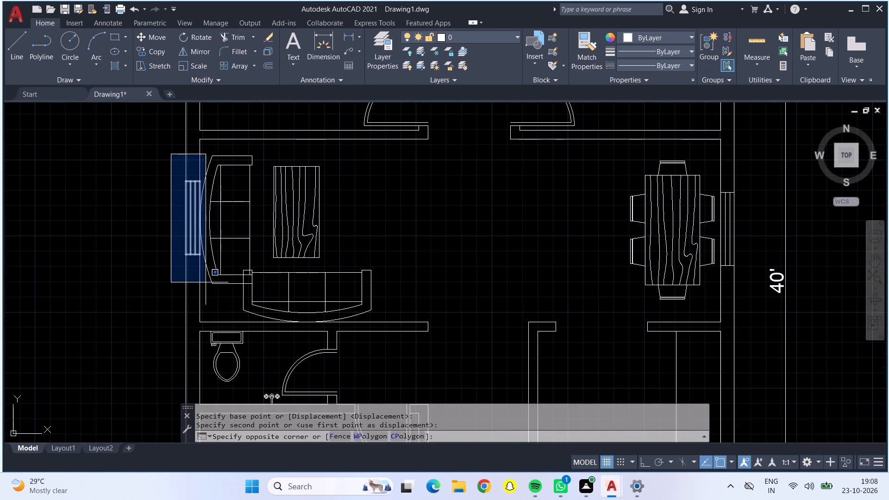
{"action": "left_click", "coordinate": [206, 282]}
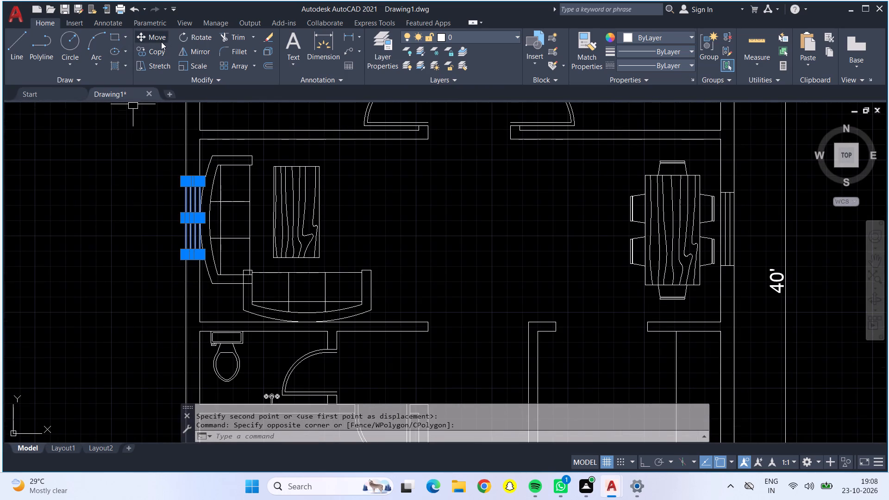
{"action": "left_click", "coordinate": [159, 51]}
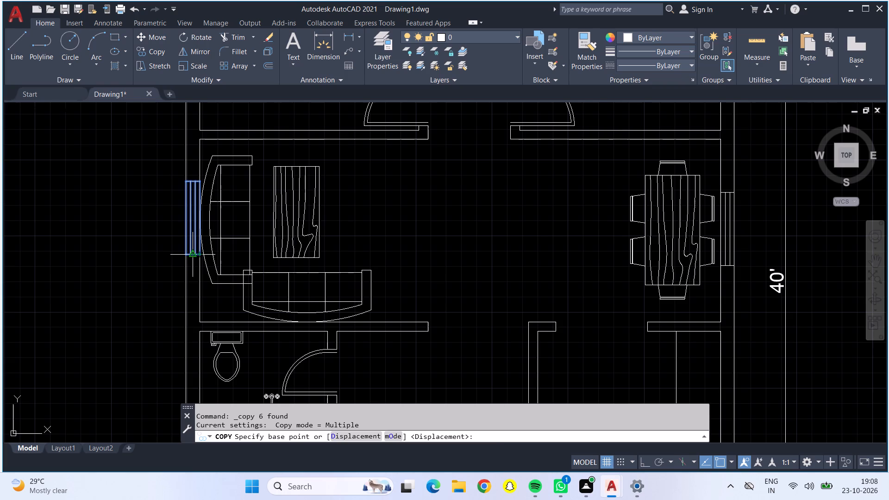
{"action": "left_click", "coordinate": [191, 254]}
{"action": "scroll", "coordinate": [197, 365], "scroll_direction": "down", "scroll_amount": 1}
{"action": "middle_click_drag", "start_coordinate": [197, 365], "coordinate": [165, 172]}
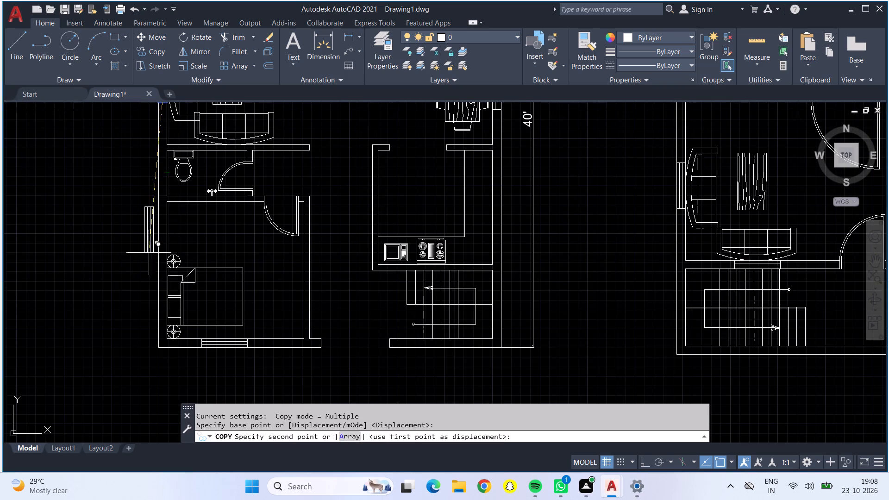
{"action": "scroll", "coordinate": [162, 309], "scroll_direction": "up", "scroll_amount": 3}
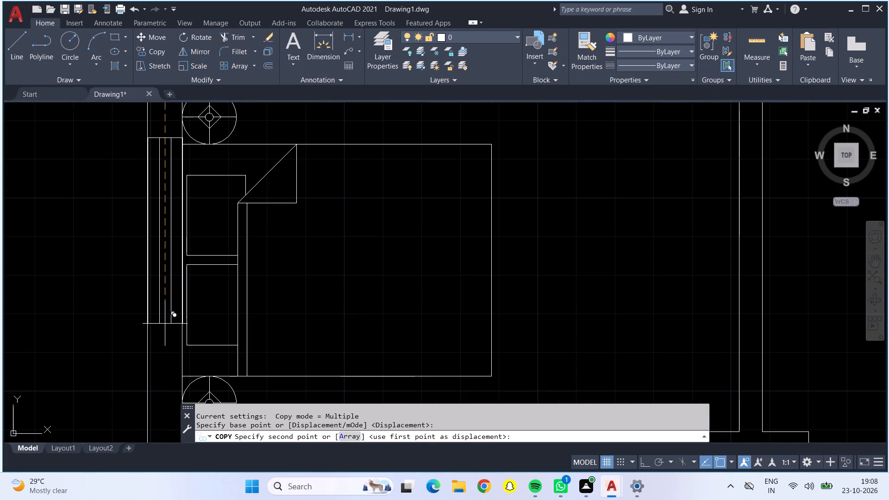
{"action": "left_click", "coordinate": [165, 324]}
{"action": "scroll", "coordinate": [165, 324], "scroll_direction": "down", "scroll_amount": 2}
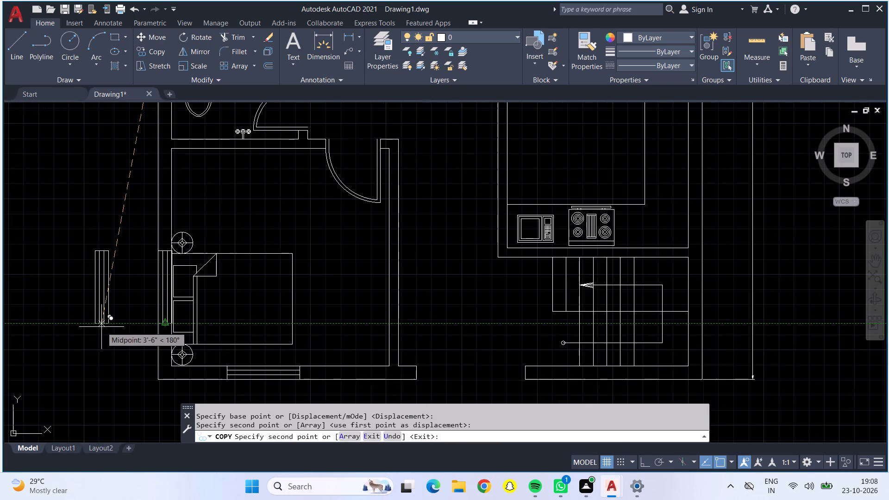
{"action": "key", "text": "Escape"}
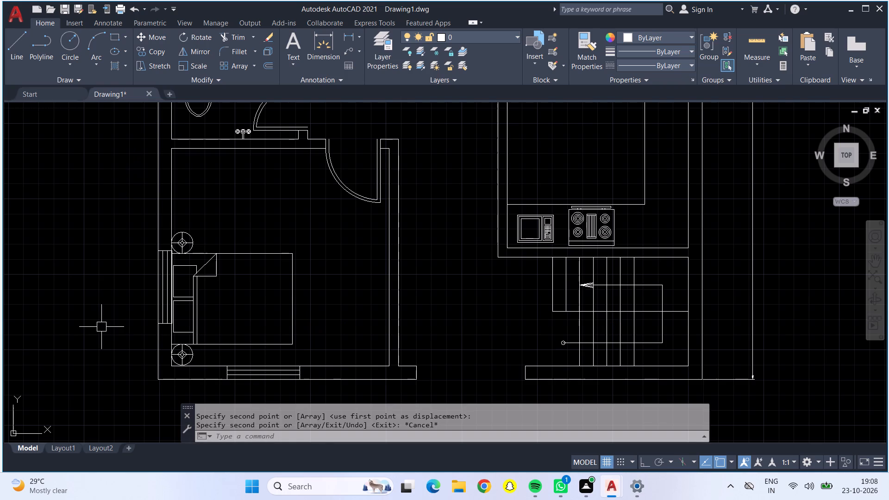
Copy the window beside the dining table in the first 30' by 40' plan down the right wall to the kitchen.
{"action": "scroll", "coordinate": [215, 325], "scroll_direction": "down", "scroll_amount": 1}
{"action": "middle_click_drag", "start_coordinate": [503, 236], "coordinate": [370, 268]}
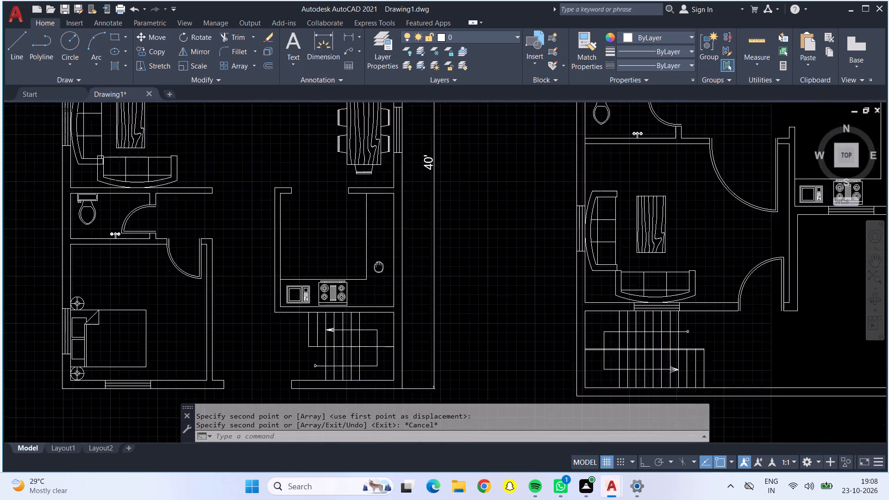
{"action": "middle_click_drag", "start_coordinate": [370, 268], "coordinate": [273, 344]}
{"action": "middle_click", "coordinate": [271, 363]}
{"action": "scroll", "coordinate": [277, 190], "scroll_direction": "up", "scroll_amount": 3}
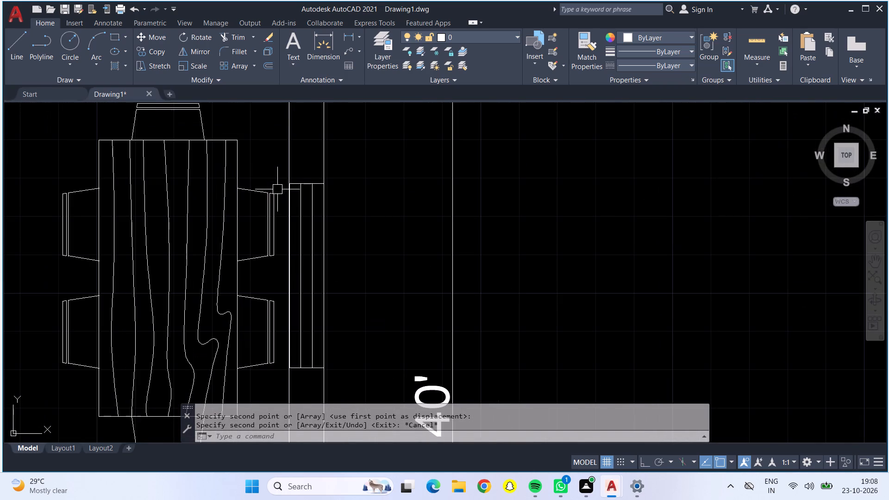
{"action": "left_click", "coordinate": [278, 165]}
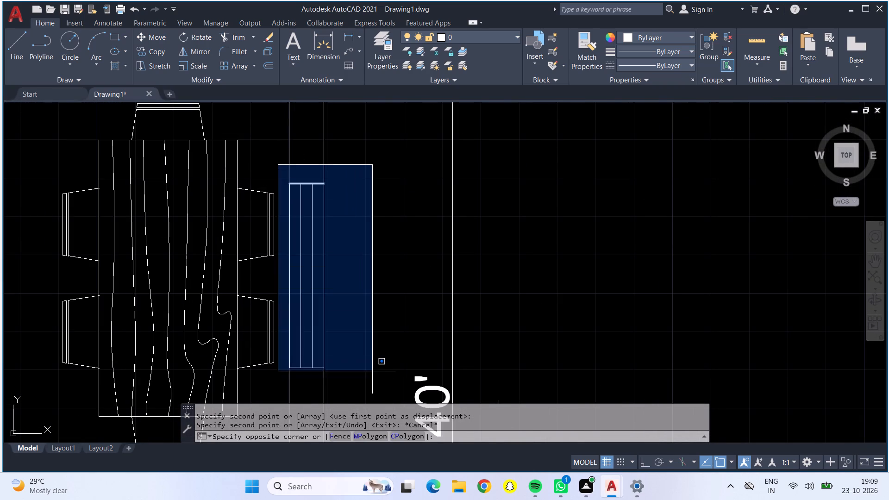
{"action": "left_click", "coordinate": [373, 379]}
{"action": "left_click", "coordinate": [152, 49]}
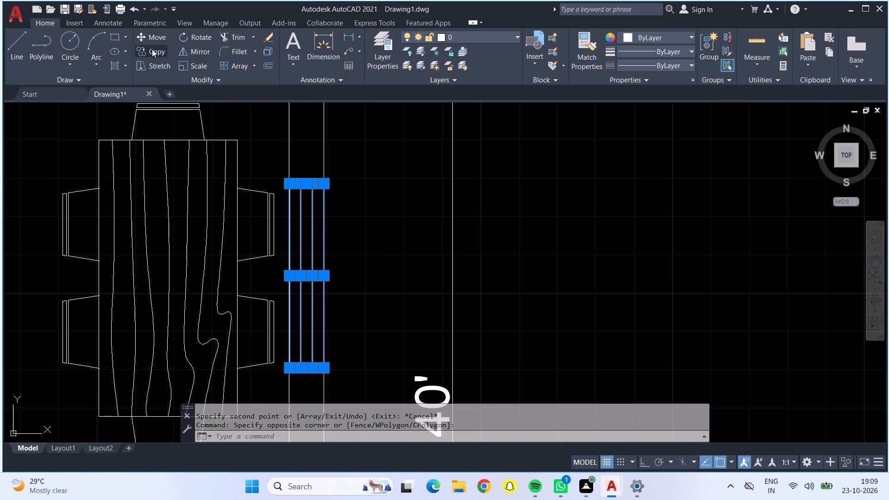
{"action": "scroll", "coordinate": [268, 174], "scroll_direction": "down", "scroll_amount": 1}
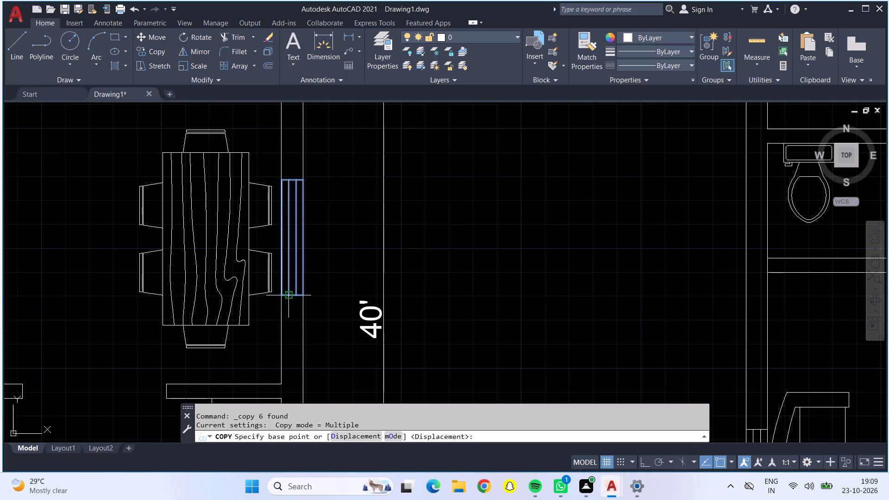
{"action": "left_click", "coordinate": [283, 296]}
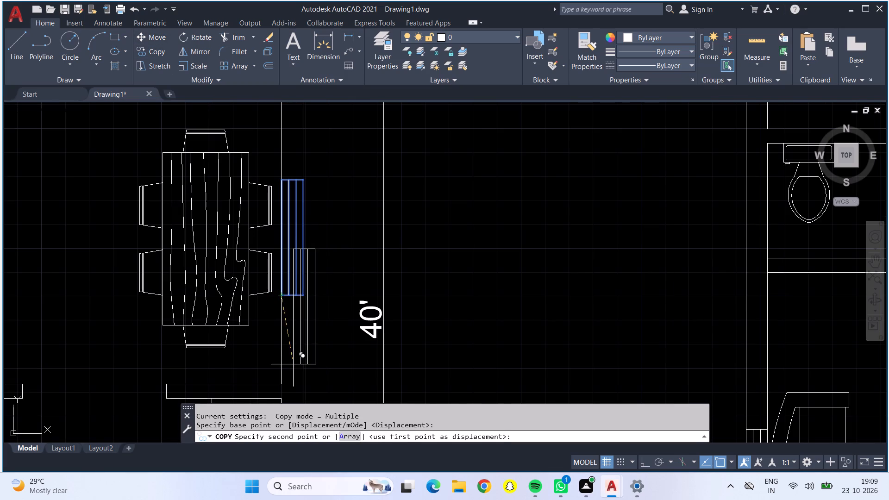
{"action": "scroll", "coordinate": [282, 394], "scroll_direction": "down", "scroll_amount": 1}
{"action": "middle_click_drag", "start_coordinate": [282, 394], "coordinate": [257, 178]}
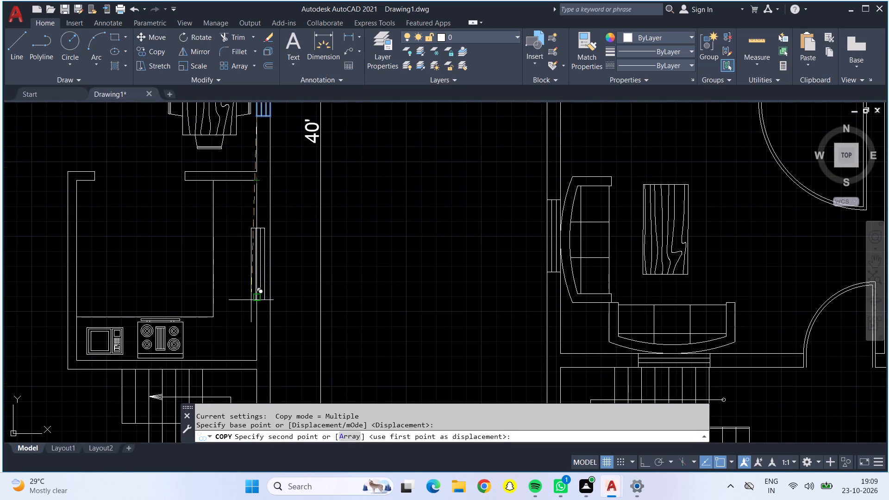
{"action": "scroll", "coordinate": [251, 300], "scroll_direction": "up", "scroll_amount": 2}
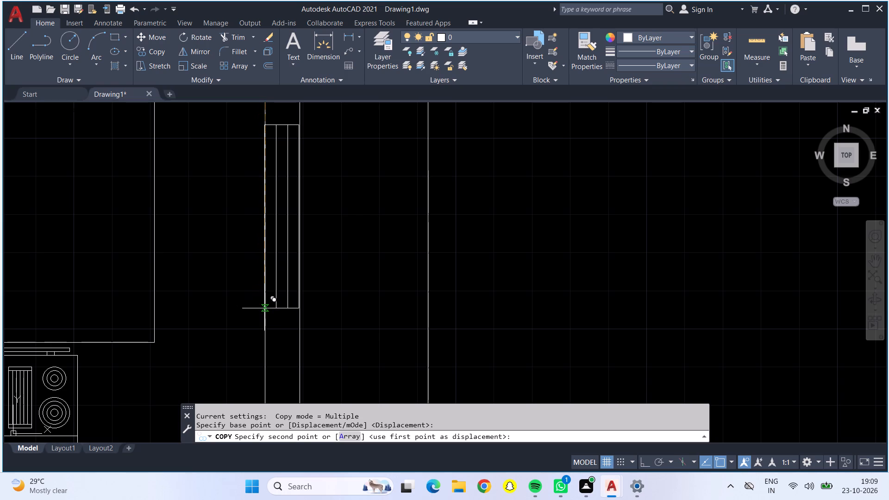
{"action": "left_click", "coordinate": [264, 308]}
{"action": "scroll", "coordinate": [264, 308], "scroll_direction": "down", "scroll_amount": 2}
{"action": "scroll", "coordinate": [216, 329], "scroll_direction": "down", "scroll_amount": 2}
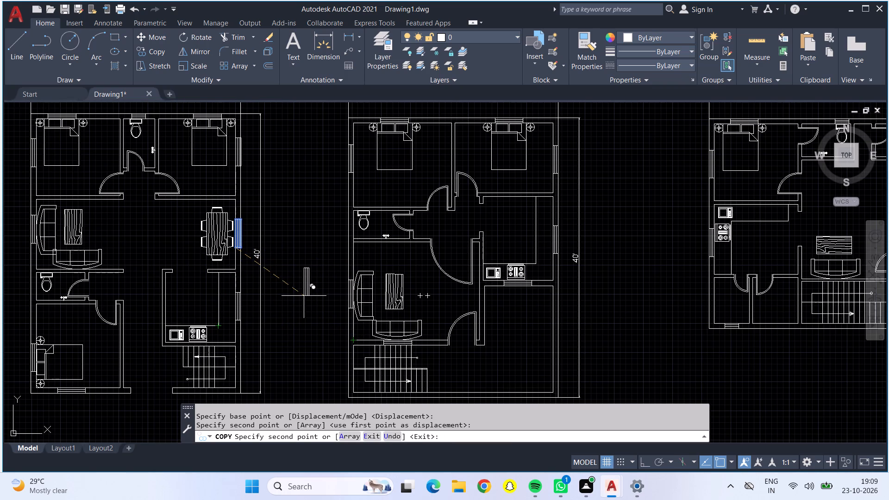
{"action": "scroll", "coordinate": [300, 294], "scroll_direction": "down", "scroll_amount": 2}
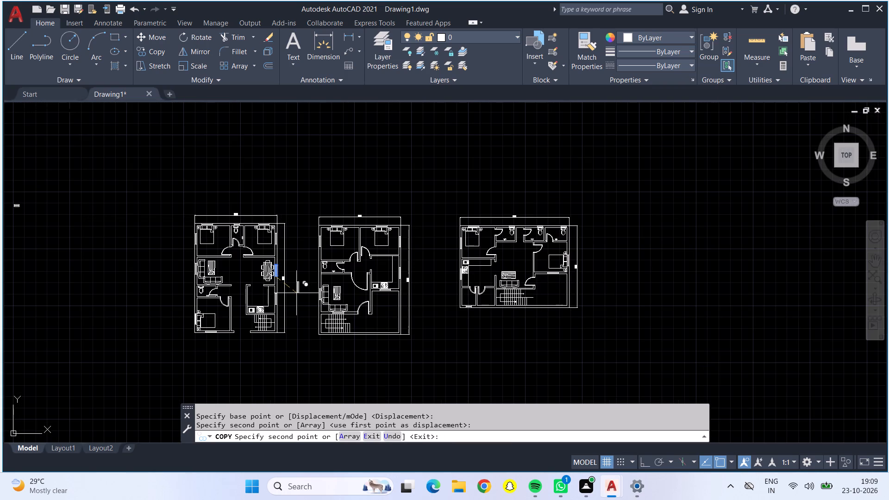
{"action": "key", "text": "Escape"}
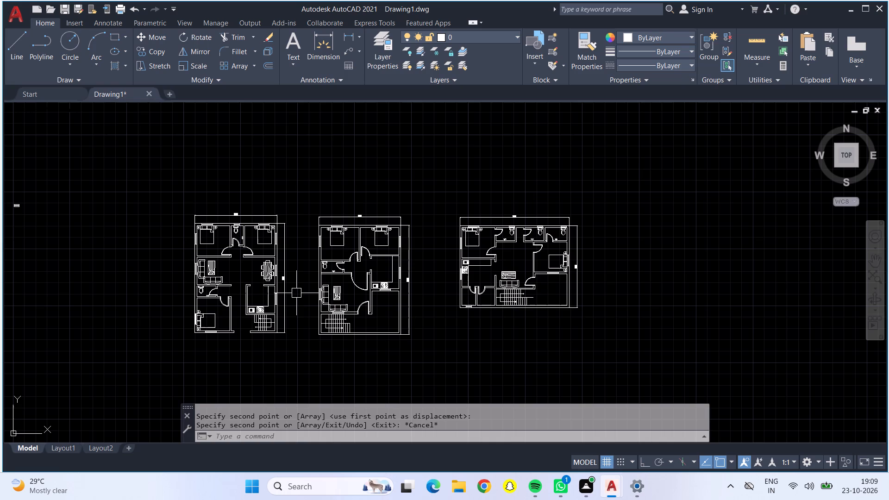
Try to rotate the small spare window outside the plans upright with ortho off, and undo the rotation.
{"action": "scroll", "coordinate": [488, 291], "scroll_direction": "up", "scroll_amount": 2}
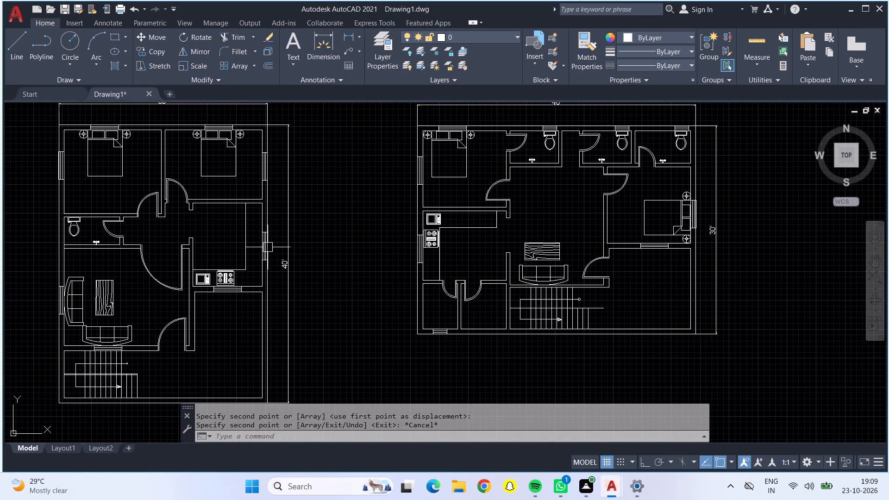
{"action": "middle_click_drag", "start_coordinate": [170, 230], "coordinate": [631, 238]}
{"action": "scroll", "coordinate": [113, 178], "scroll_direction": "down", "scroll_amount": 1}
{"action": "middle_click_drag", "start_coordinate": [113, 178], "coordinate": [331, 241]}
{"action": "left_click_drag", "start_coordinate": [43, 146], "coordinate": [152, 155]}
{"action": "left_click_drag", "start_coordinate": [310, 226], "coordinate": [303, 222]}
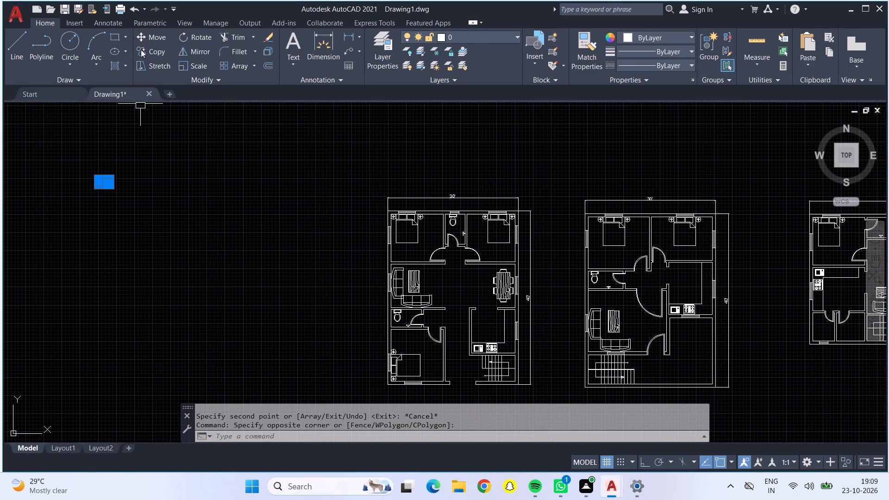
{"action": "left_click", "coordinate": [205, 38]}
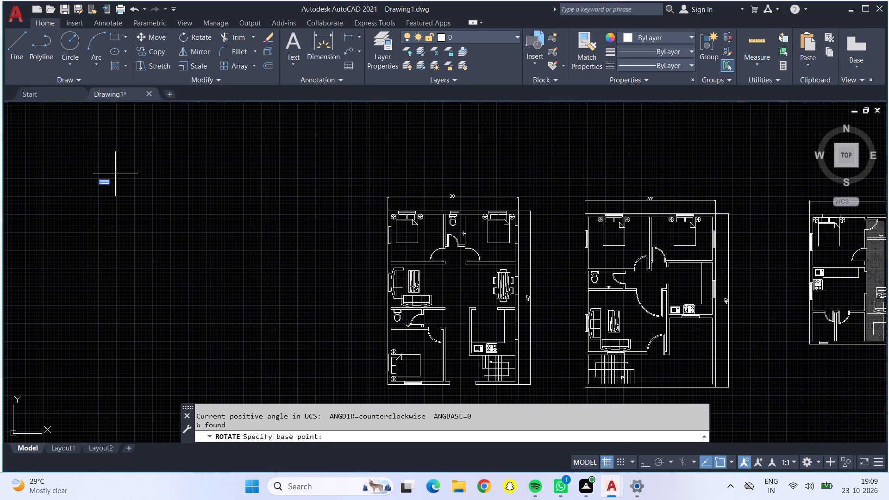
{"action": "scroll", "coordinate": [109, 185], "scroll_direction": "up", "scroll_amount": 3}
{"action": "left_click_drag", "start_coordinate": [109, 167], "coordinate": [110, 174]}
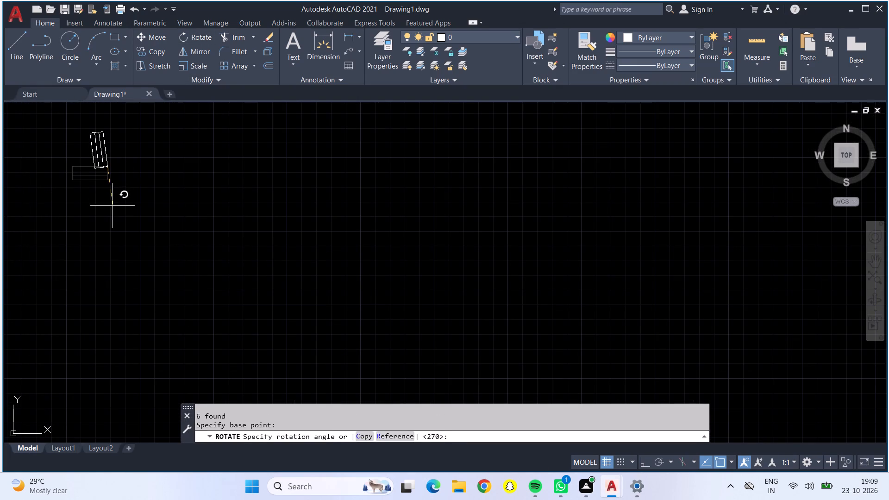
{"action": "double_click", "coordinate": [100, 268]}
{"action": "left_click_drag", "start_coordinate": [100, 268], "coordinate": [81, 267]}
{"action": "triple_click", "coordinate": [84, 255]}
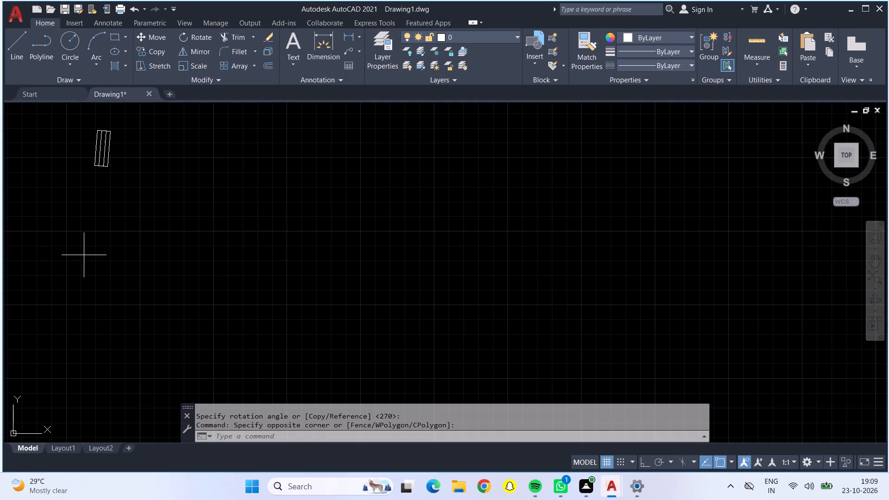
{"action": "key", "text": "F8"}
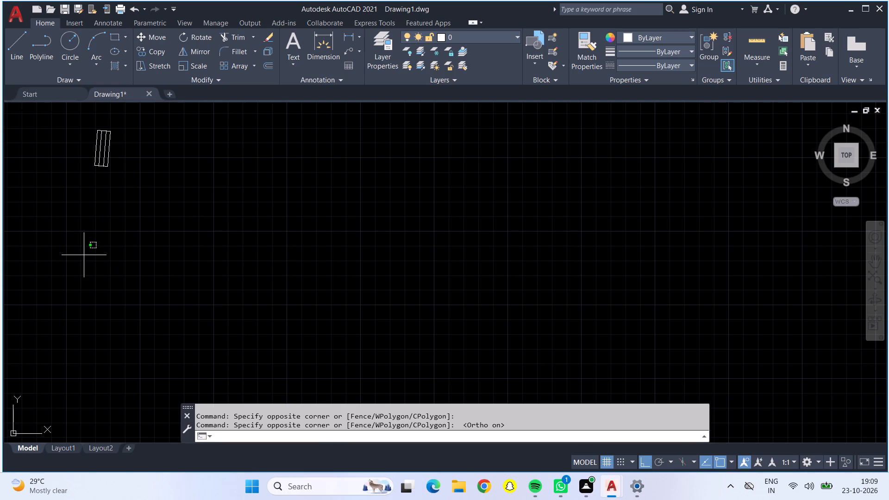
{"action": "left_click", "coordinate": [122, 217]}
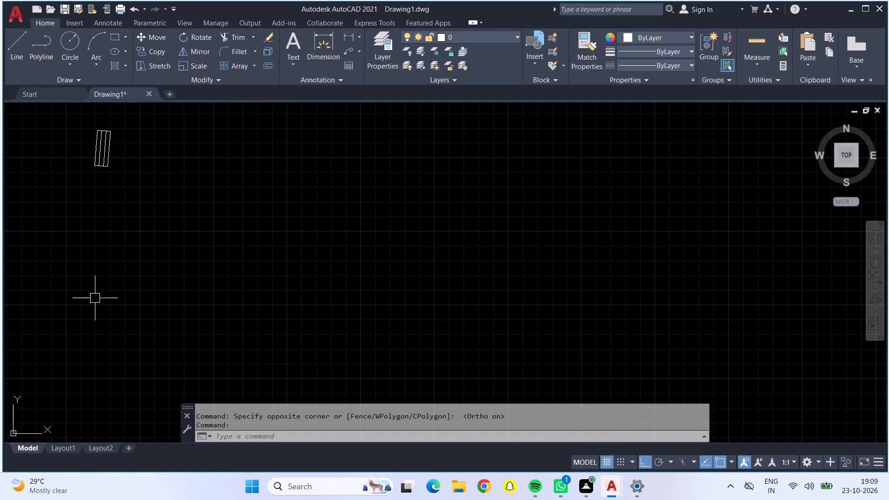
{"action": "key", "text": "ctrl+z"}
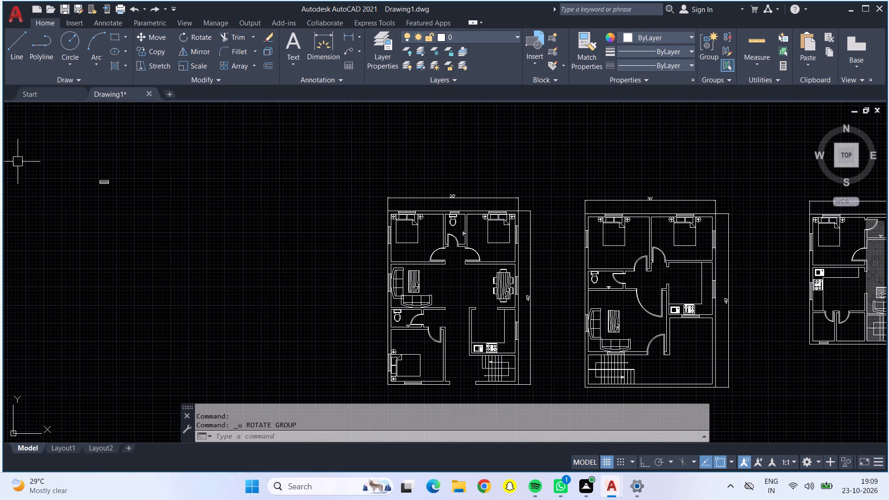
Rotate the small spare window outside the plans with ortho on from horizontal to exactly vertical.
{"action": "scroll", "coordinate": [78, 152], "scroll_direction": "up", "scroll_amount": 5}
{"action": "middle_click_drag", "start_coordinate": [219, 378], "coordinate": [206, 294]}
{"action": "left_click_drag", "start_coordinate": [183, 209], "coordinate": [262, 219]}
{"action": "left_click_drag", "start_coordinate": [331, 328], "coordinate": [329, 322]}
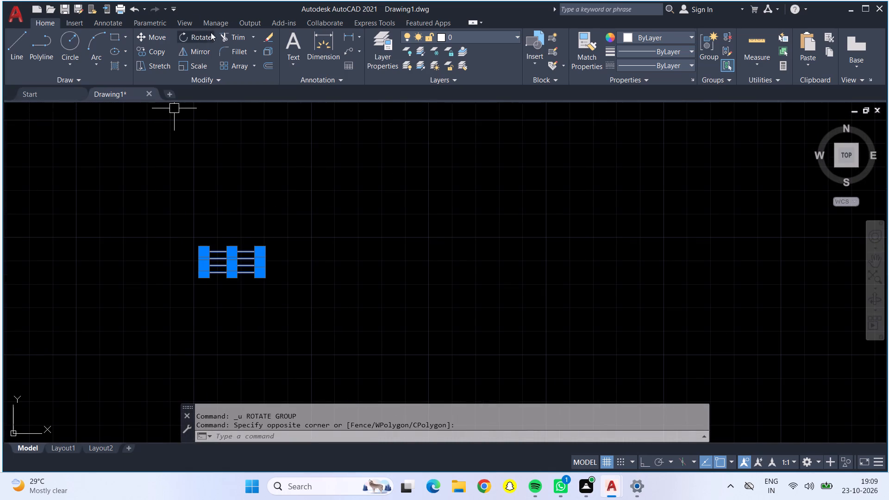
{"action": "left_click", "coordinate": [208, 37]}
{"action": "left_click", "coordinate": [258, 267]}
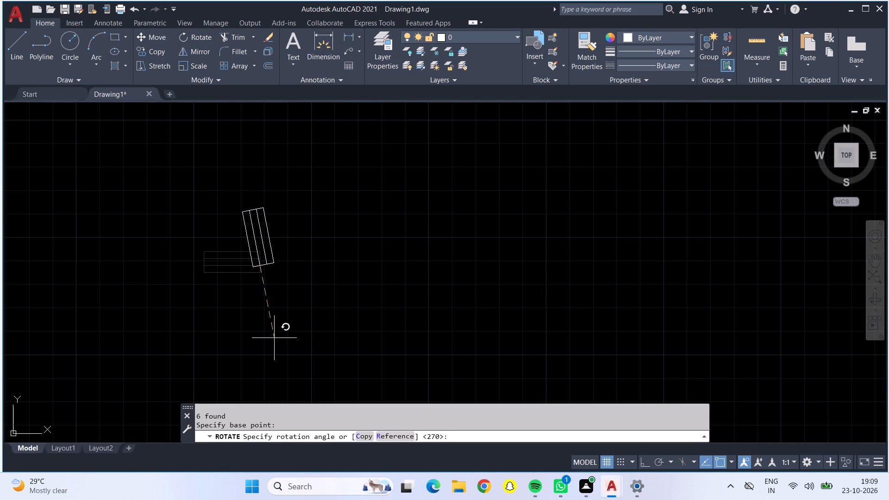
{"action": "key", "text": "F8"}
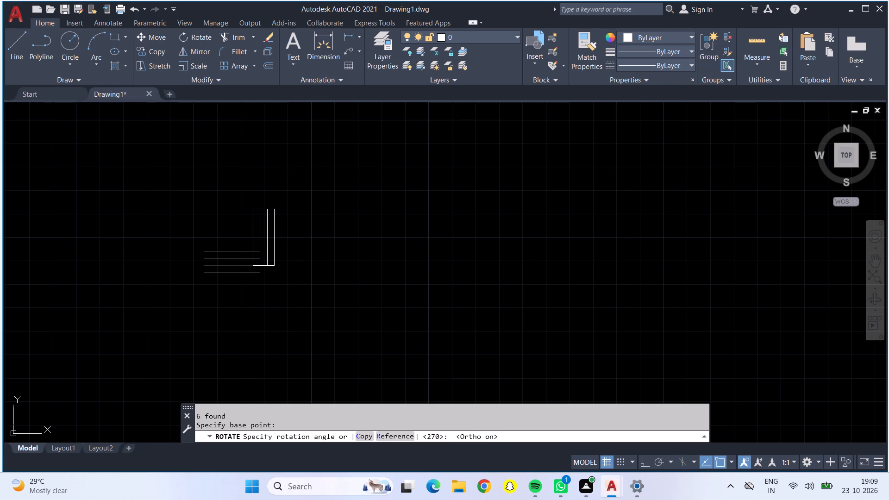
{"action": "left_click", "coordinate": [266, 336]}
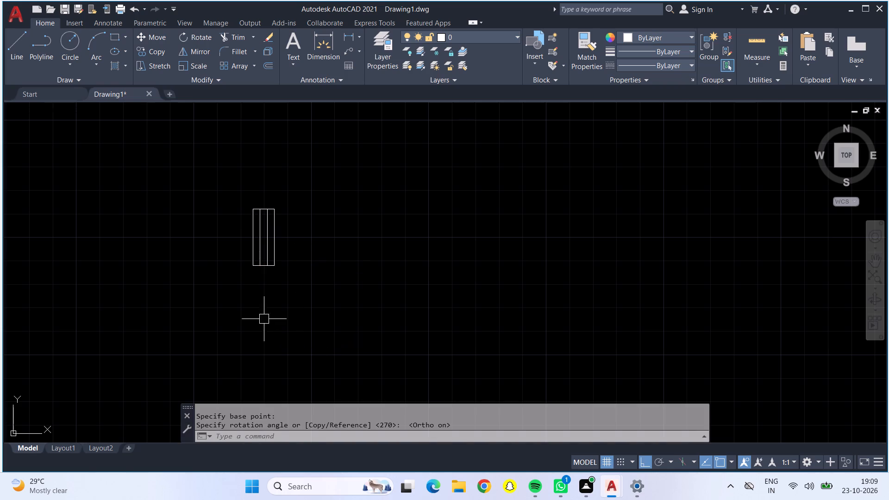
Copy the vertical small window into the left wall of the lower-left bathroom in the first 30' by 40' plan, aligned to the inner wall line.
{"action": "left_click_drag", "start_coordinate": [231, 168], "coordinate": [237, 169]}
{"action": "left_click", "coordinate": [321, 316]}
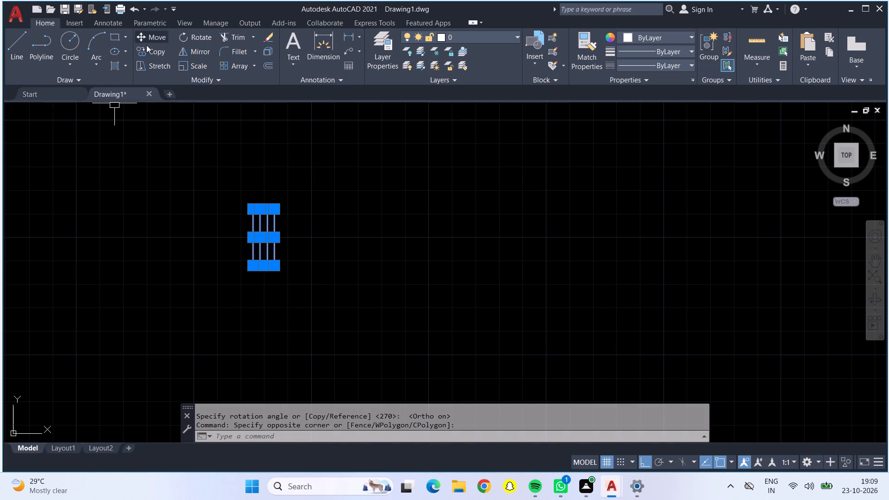
{"action": "left_click", "coordinate": [146, 46]}
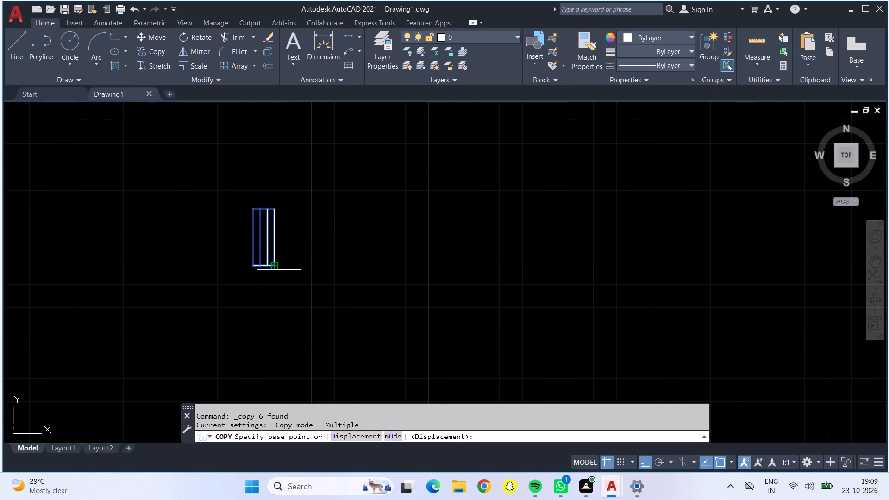
{"action": "left_click", "coordinate": [276, 267]}
{"action": "scroll", "coordinate": [440, 281], "scroll_direction": "down", "scroll_amount": 2}
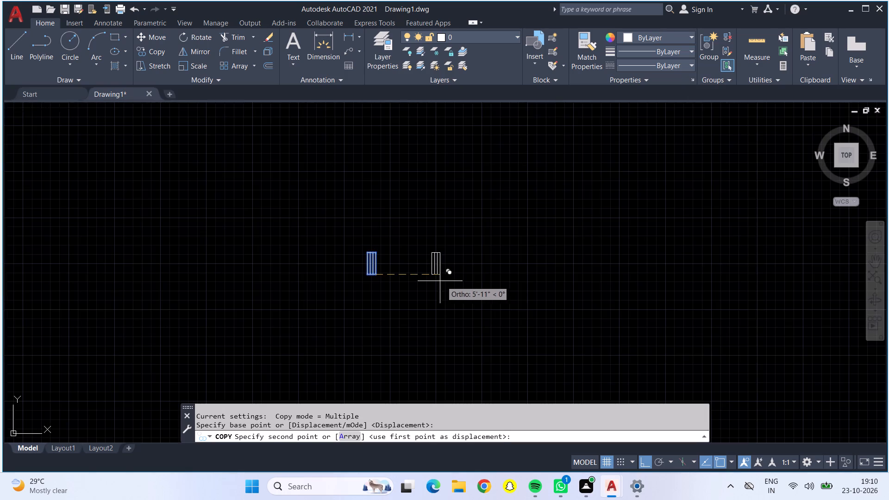
{"action": "middle_click_drag", "start_coordinate": [463, 281], "coordinate": [182, 206]}
{"action": "scroll", "coordinate": [182, 206], "scroll_direction": "down", "scroll_amount": 2}
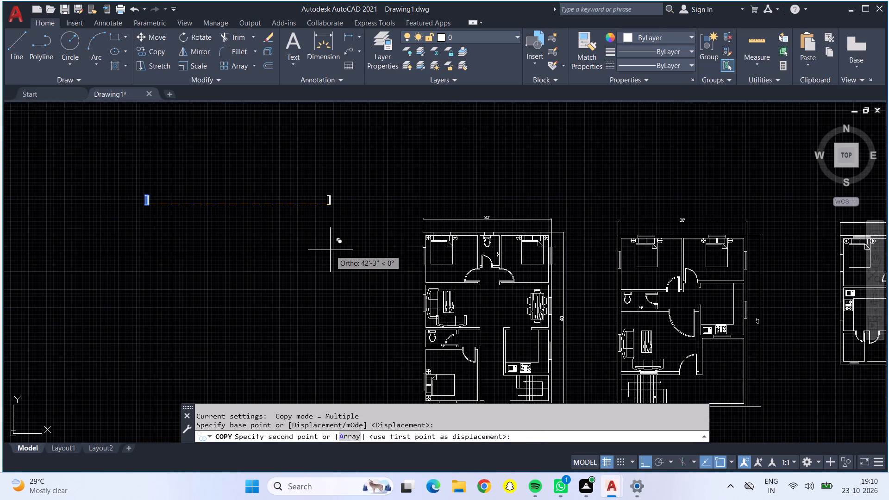
{"action": "key", "text": "F8"}
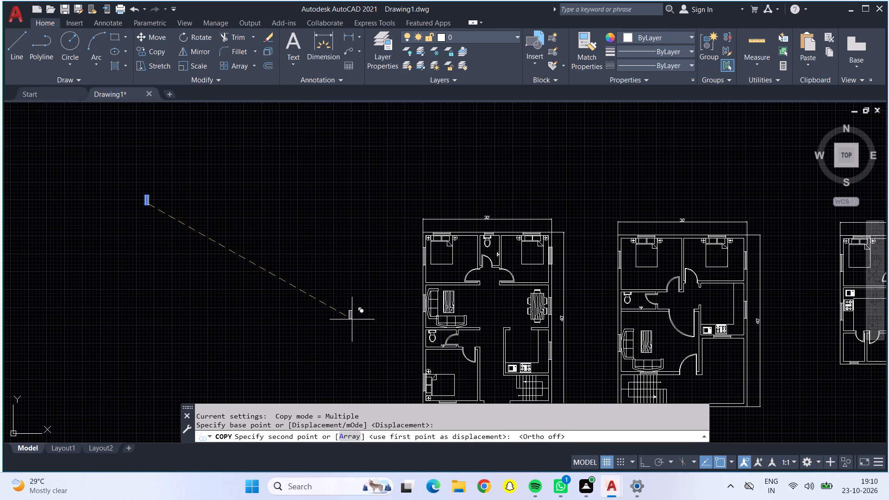
{"action": "scroll", "coordinate": [424, 354], "scroll_direction": "up", "scroll_amount": 5}
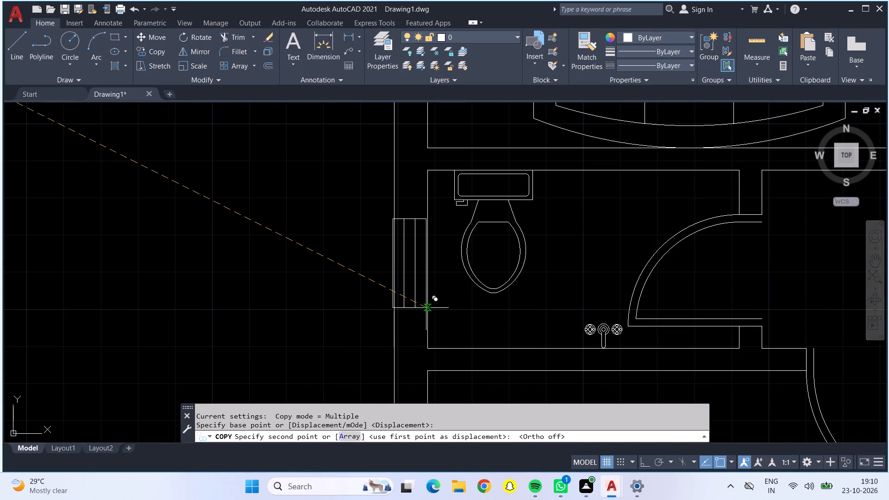
{"action": "scroll", "coordinate": [424, 306], "scroll_direction": "up", "scroll_amount": 2}
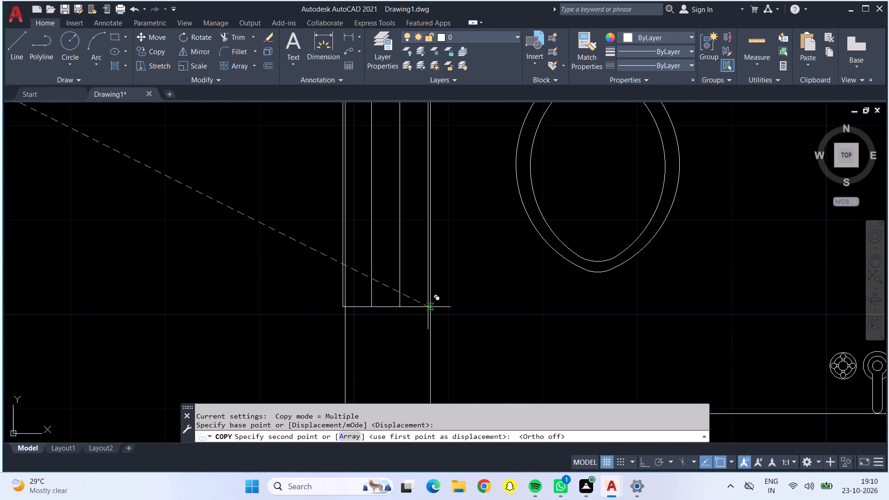
{"action": "left_click", "coordinate": [430, 312]}
Place another copy of the small window in the left wall beside the toilet in the second 30' by 40' plan.
{"action": "scroll", "coordinate": [430, 312], "scroll_direction": "down", "scroll_amount": 3}
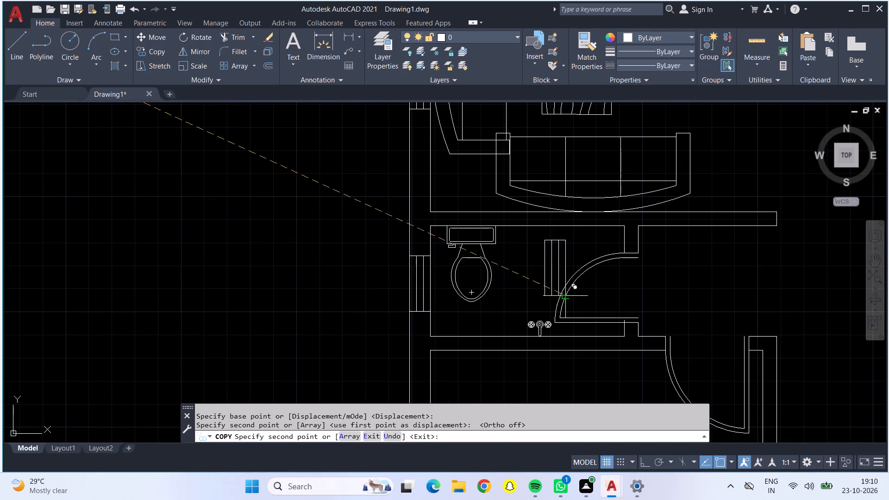
{"action": "scroll", "coordinate": [571, 296], "scroll_direction": "down", "scroll_amount": 2}
{"action": "middle_click_drag", "start_coordinate": [657, 297], "coordinate": [369, 278]}
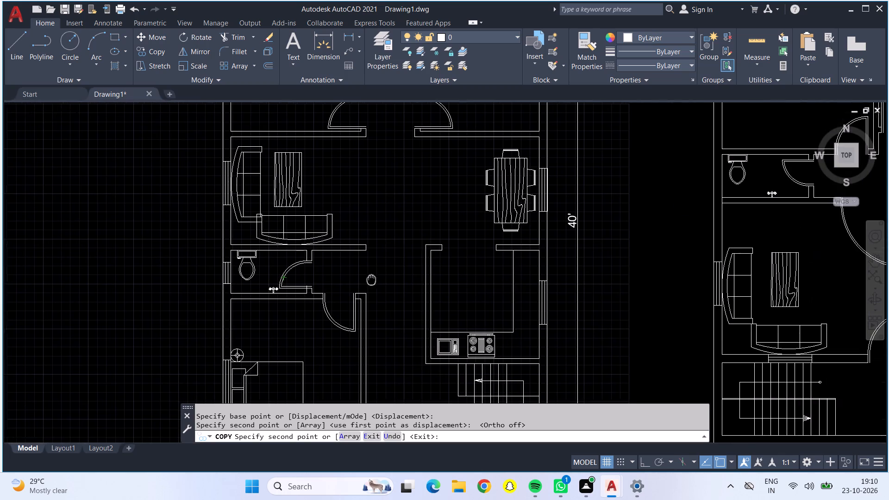
{"action": "middle_click_drag", "start_coordinate": [369, 278], "coordinate": [368, 278]}
{"action": "scroll", "coordinate": [712, 168], "scroll_direction": "up", "scroll_amount": 3}
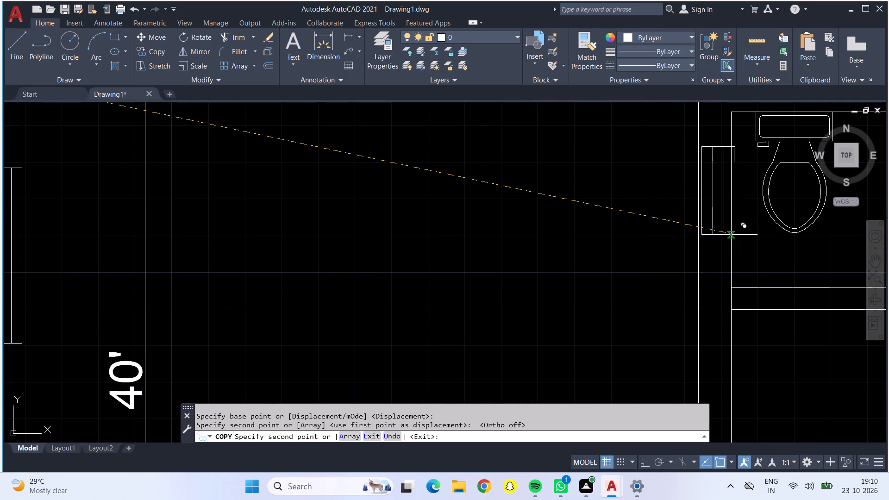
{"action": "left_click", "coordinate": [731, 237]}
{"action": "scroll", "coordinate": [731, 237], "scroll_direction": "down", "scroll_amount": 2}
{"action": "middle_click_drag", "start_coordinate": [651, 272], "coordinate": [512, 225]}
{"action": "scroll", "coordinate": [512, 225], "scroll_direction": "down", "scroll_amount": 2}
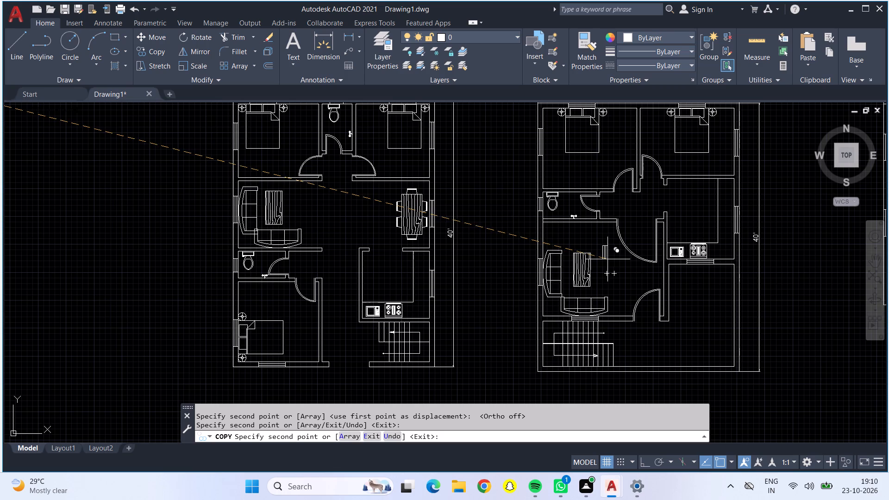
{"action": "middle_click_drag", "start_coordinate": [678, 192], "coordinate": [464, 221]}
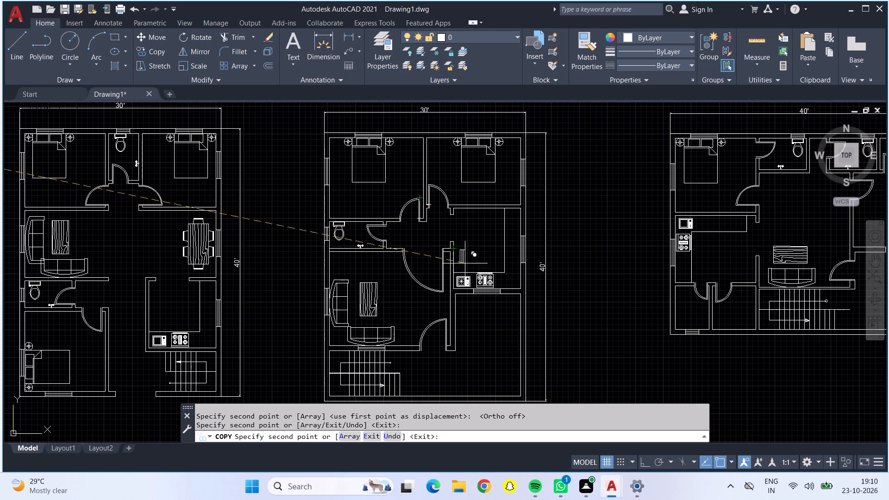
Look over all three plans, especially the 40' by 30' one, for walls still lacking windows, and end the copying.
{"action": "middle_click_drag", "start_coordinate": [510, 348], "coordinate": [506, 348]}
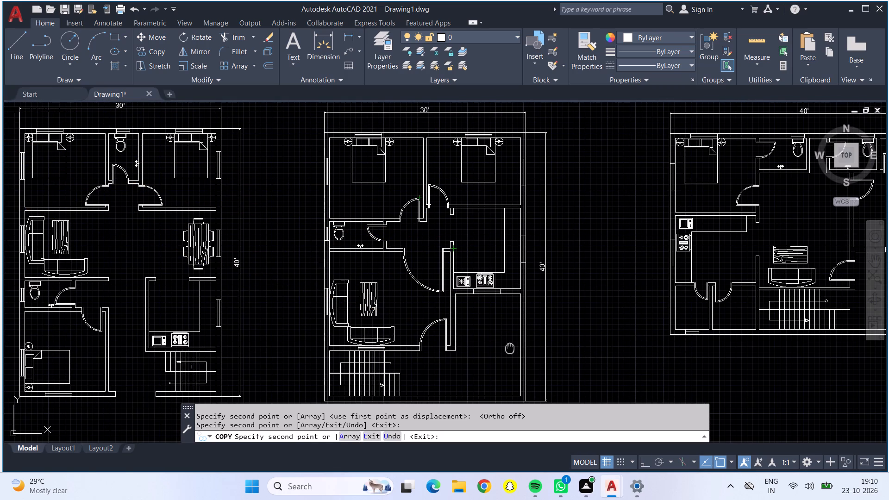
{"action": "middle_click_drag", "start_coordinate": [506, 348], "coordinate": [458, 330]}
{"action": "scroll", "coordinate": [457, 328], "scroll_direction": "down", "scroll_amount": 1}
{"action": "middle_click_drag", "start_coordinate": [512, 313], "coordinate": [456, 309]}
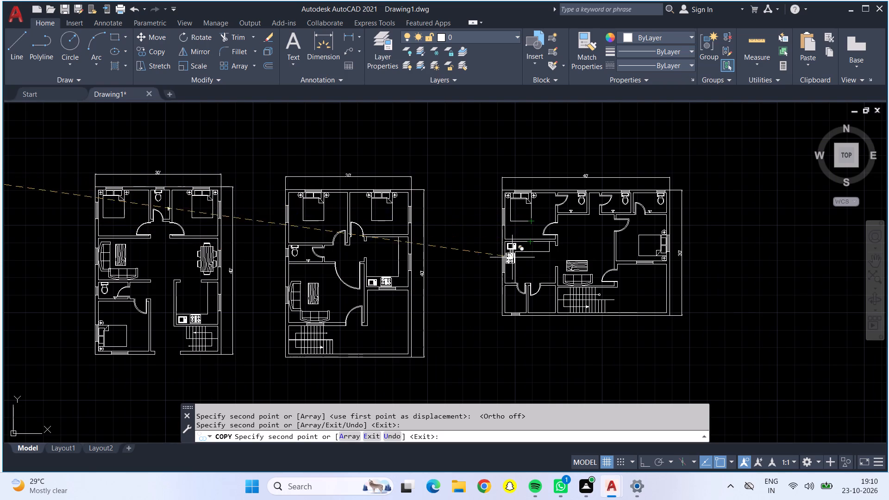
{"action": "scroll", "coordinate": [510, 319], "scroll_direction": "up", "scroll_amount": 4}
{"action": "scroll", "coordinate": [512, 319], "scroll_direction": "down", "scroll_amount": 2}
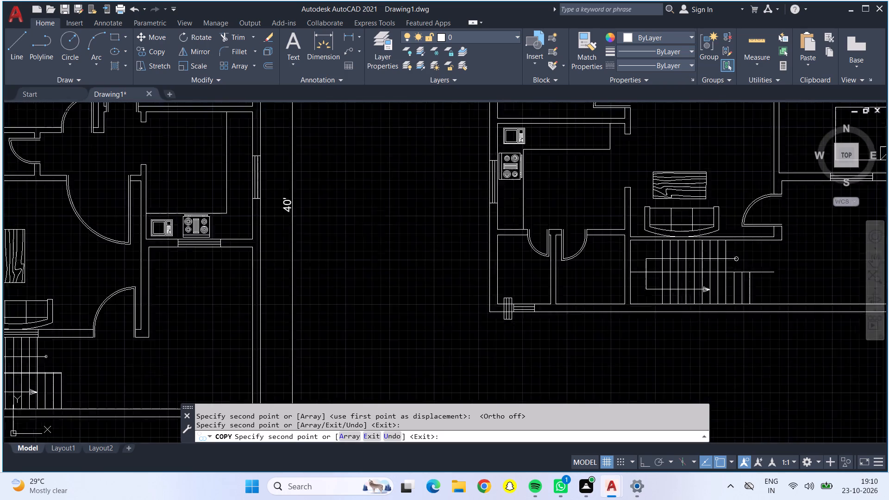
{"action": "scroll", "coordinate": [512, 319], "scroll_direction": "down", "scroll_amount": 1}
{"action": "scroll", "coordinate": [574, 296], "scroll_direction": "up", "scroll_amount": 3}
{"action": "scroll", "coordinate": [647, 303], "scroll_direction": "down", "scroll_amount": 1}
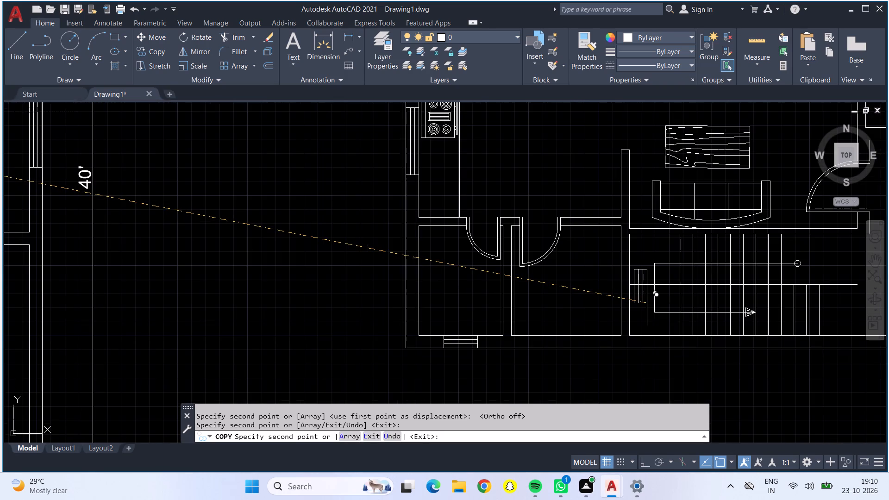
{"action": "scroll", "coordinate": [480, 327], "scroll_direction": "down", "scroll_amount": 2}
{"action": "scroll", "coordinate": [411, 306], "scroll_direction": "down", "scroll_amount": 1}
{"action": "middle_click_drag", "start_coordinate": [411, 306], "coordinate": [456, 319]}
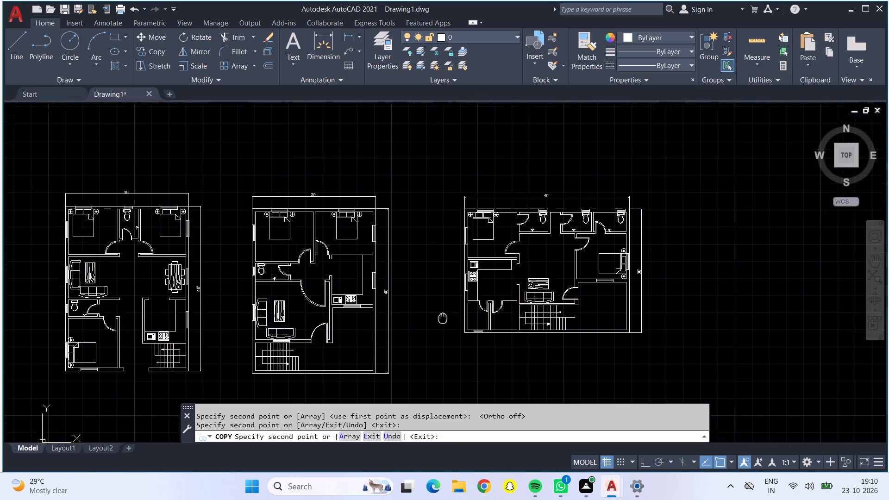
{"action": "middle_click_drag", "start_coordinate": [456, 319], "coordinate": [501, 315]}
{"action": "key", "text": "Escape"}
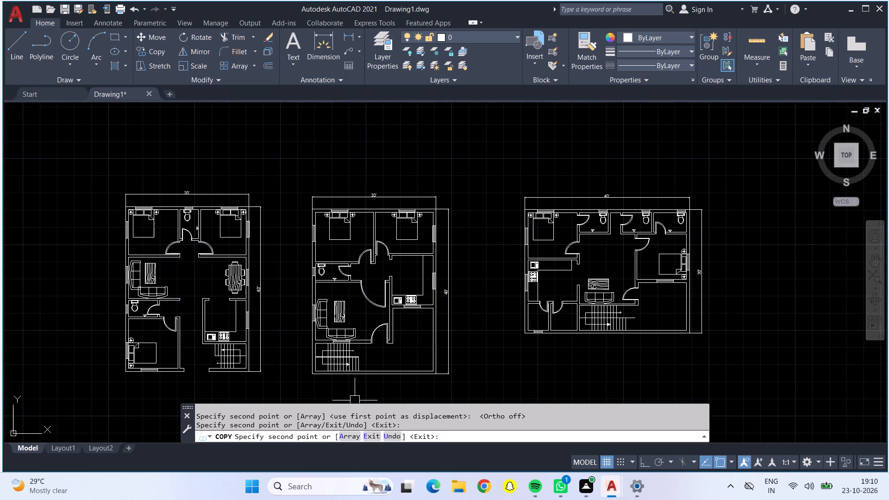
Start a multiline text box above the top-left bedroom's upper window in the first 30' by 40' plan, with 9" height and centred alignment.
{"action": "left_click", "coordinate": [294, 39]}
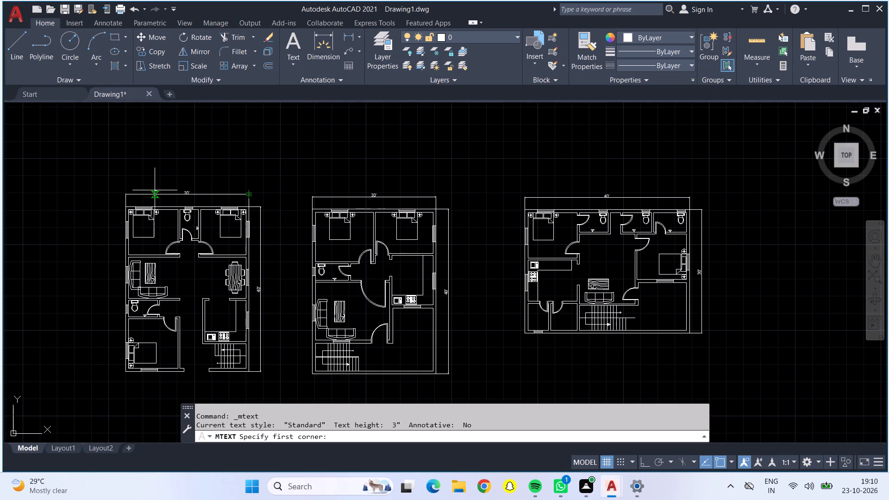
{"action": "scroll", "coordinate": [149, 199], "scroll_direction": "up", "scroll_amount": 6}
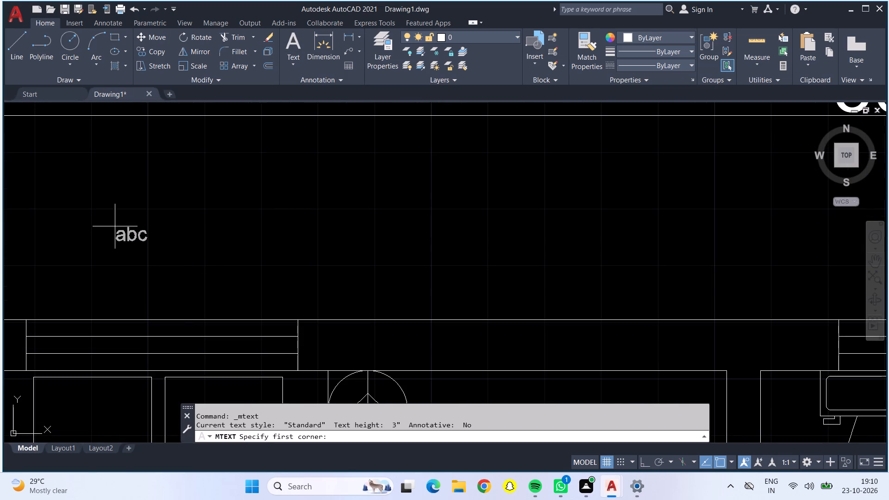
{"action": "middle_click_drag", "start_coordinate": [115, 226], "coordinate": [346, 222]}
{"action": "scroll", "coordinate": [340, 265], "scroll_direction": "up", "scroll_amount": 1}
{"action": "middle_click_drag", "start_coordinate": [345, 255], "coordinate": [322, 233]}
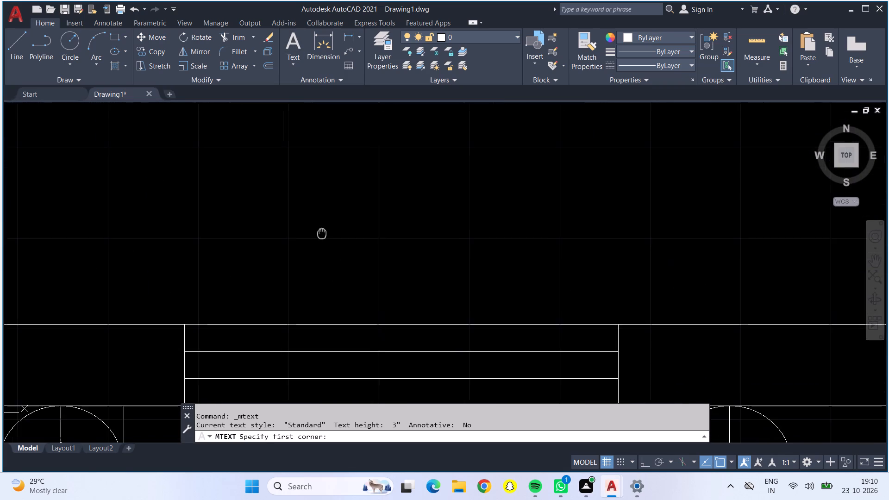
{"action": "middle_click_drag", "start_coordinate": [322, 233], "coordinate": [312, 223]}
{"action": "left_click", "coordinate": [321, 181]}
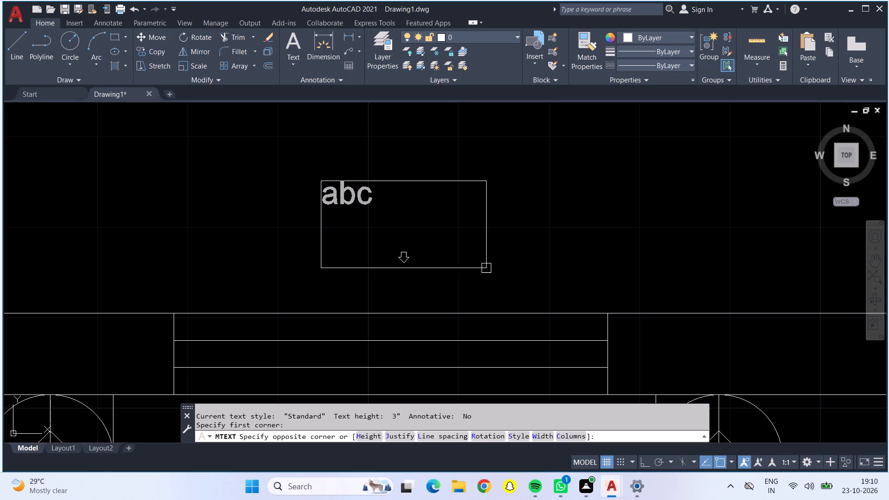
{"action": "left_click_drag", "start_coordinate": [464, 305], "coordinate": [458, 297]}
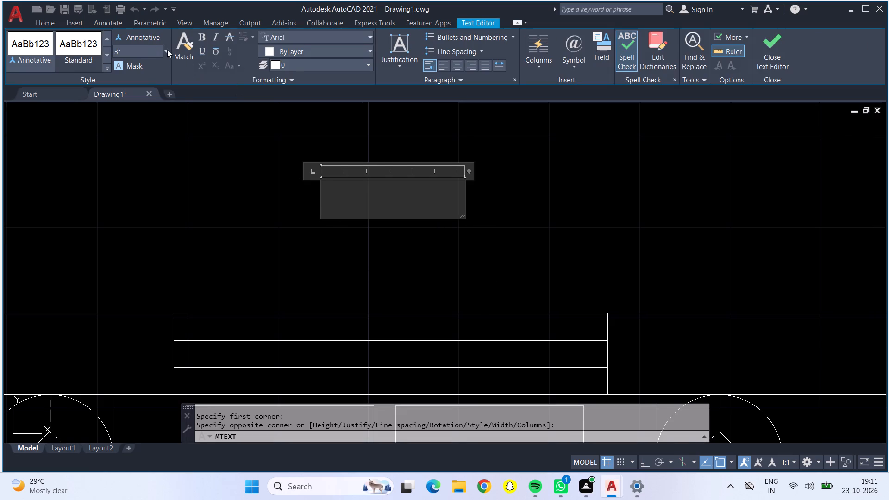
{"action": "left_click", "coordinate": [167, 50]}
{"action": "left_click", "coordinate": [163, 67]}
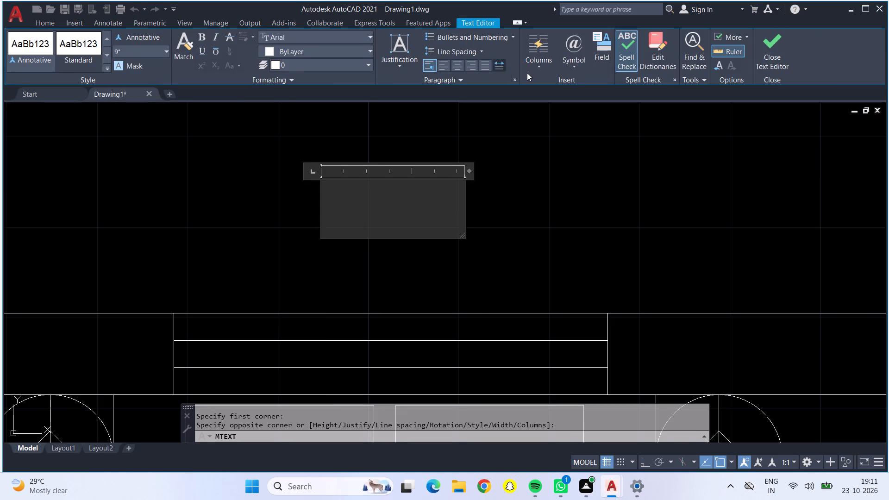
{"action": "left_click", "coordinate": [455, 64]}
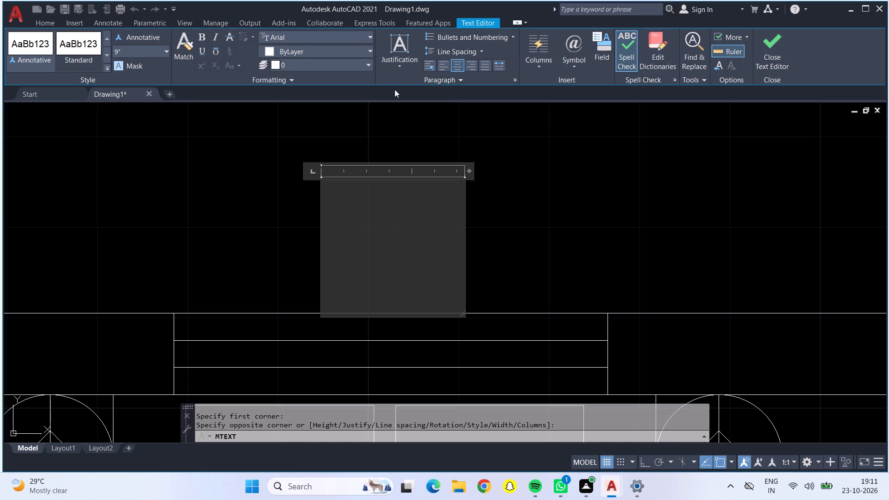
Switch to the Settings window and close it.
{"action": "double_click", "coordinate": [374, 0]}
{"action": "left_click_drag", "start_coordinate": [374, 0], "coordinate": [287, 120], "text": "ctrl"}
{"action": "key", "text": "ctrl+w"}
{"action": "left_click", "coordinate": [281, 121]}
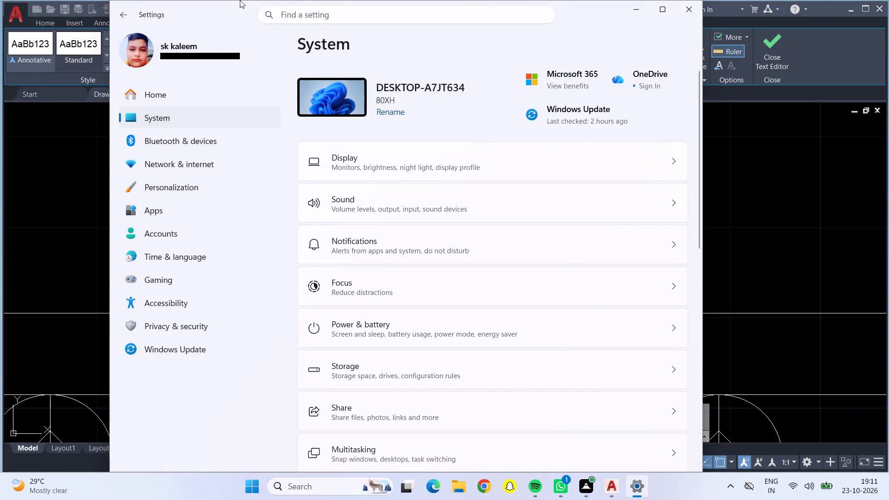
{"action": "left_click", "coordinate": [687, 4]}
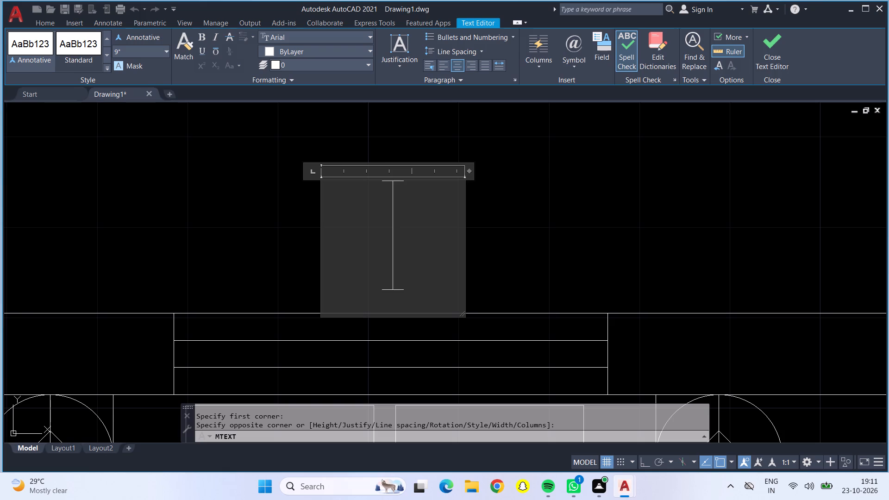
Enter W as the window label and finish the text.
{"action": "key", "text": "shift+w"}
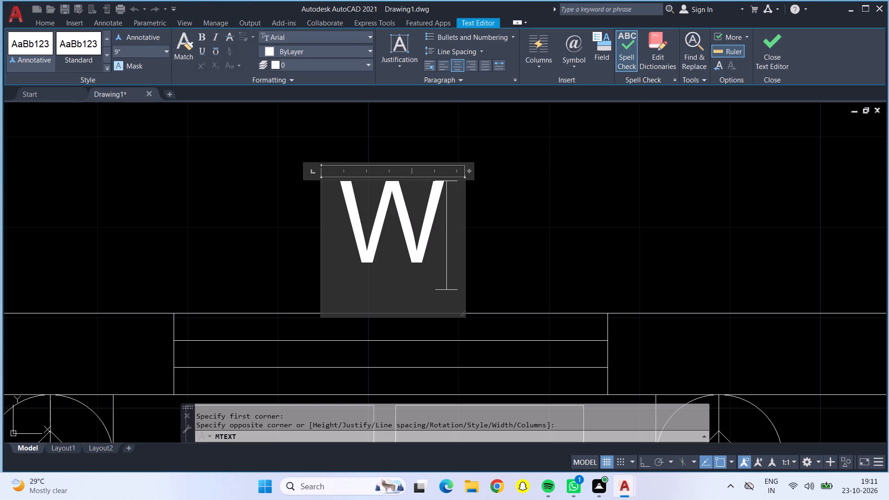
{"action": "left_click", "coordinate": [281, 221]}
Copy the W label above the top-right bedroom's upper window in the first 30' by 40' plan.
{"action": "scroll", "coordinate": [420, 220], "scroll_direction": "down", "scroll_amount": 1}
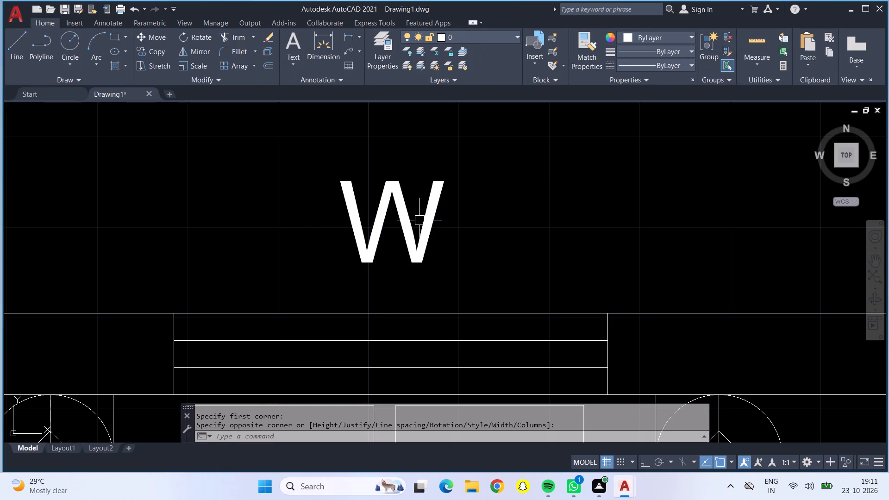
{"action": "scroll", "coordinate": [420, 220], "scroll_direction": "down", "scroll_amount": 3}
{"action": "middle_click_drag", "start_coordinate": [450, 213], "coordinate": [403, 225]}
{"action": "left_click", "coordinate": [388, 227]}
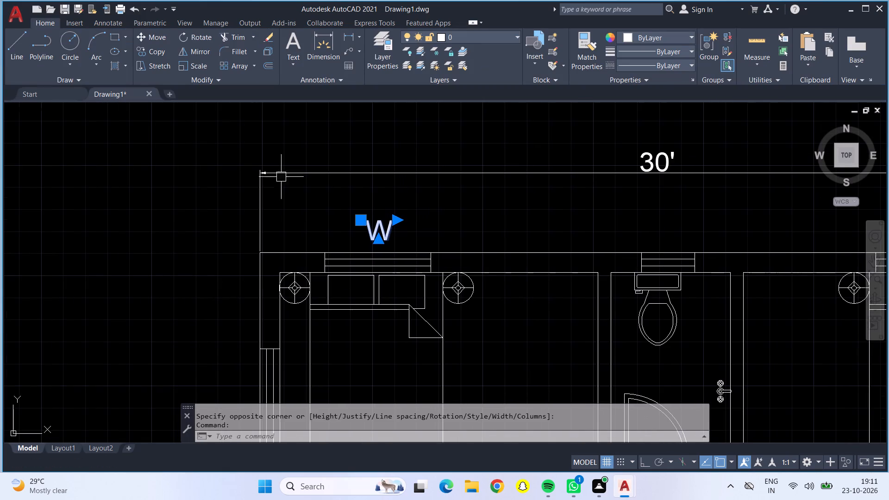
{"action": "left_click", "coordinate": [155, 48]}
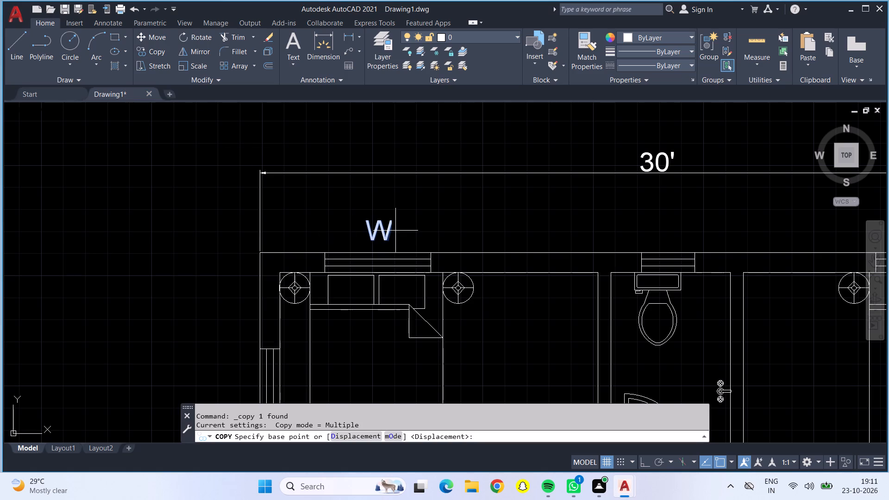
{"action": "left_click", "coordinate": [380, 226]}
{"action": "scroll", "coordinate": [523, 212], "scroll_direction": "down", "scroll_amount": 1}
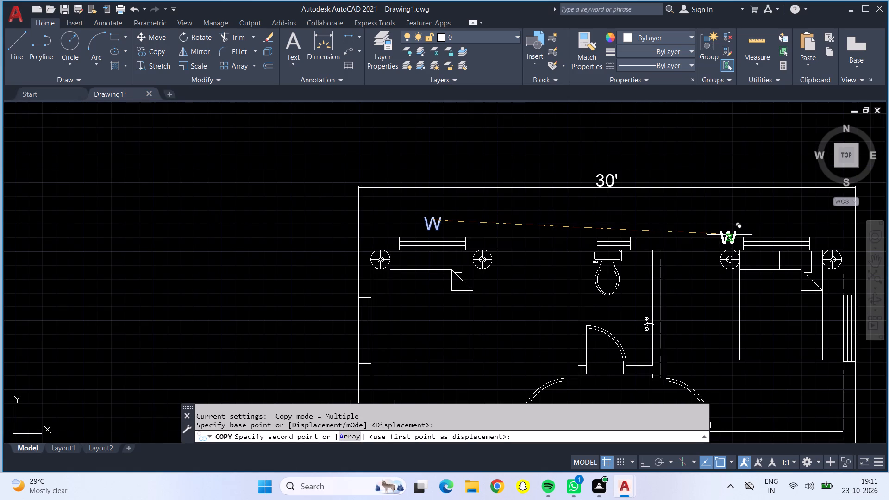
{"action": "middle_click_drag", "start_coordinate": [775, 220], "coordinate": [505, 273]}
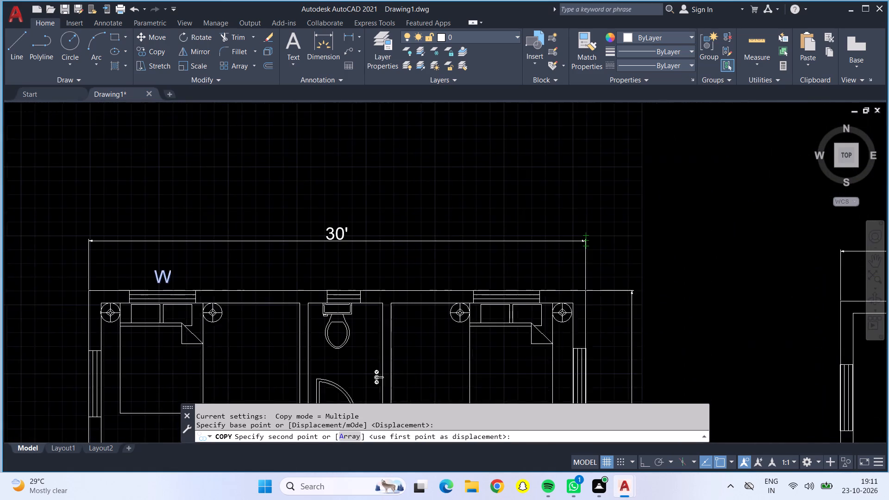
{"action": "middle_click_drag", "start_coordinate": [505, 273], "coordinate": [493, 269]}
{"action": "scroll", "coordinate": [501, 277], "scroll_direction": "up", "scroll_amount": 3}
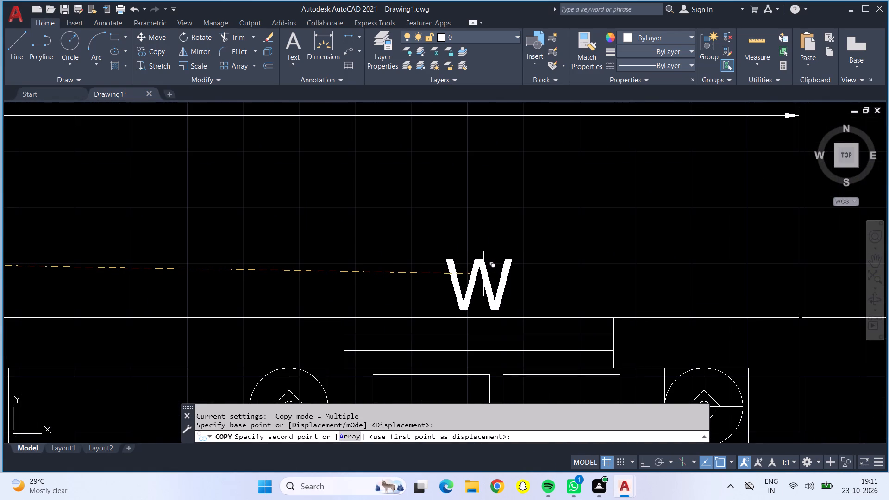
{"action": "left_click", "coordinate": [482, 274]}
Place copies of the W label above both bedroom windows in the top wall of the second 30' by 40' plan.
{"action": "scroll", "coordinate": [482, 274], "scroll_direction": "down", "scroll_amount": 3}
{"action": "middle_click_drag", "start_coordinate": [680, 263], "coordinate": [467, 271]}
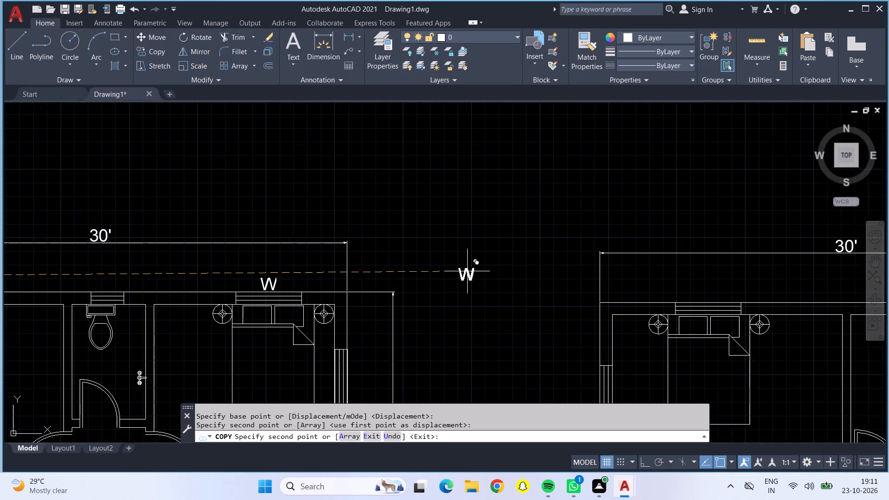
{"action": "scroll", "coordinate": [708, 298], "scroll_direction": "up", "scroll_amount": 3}
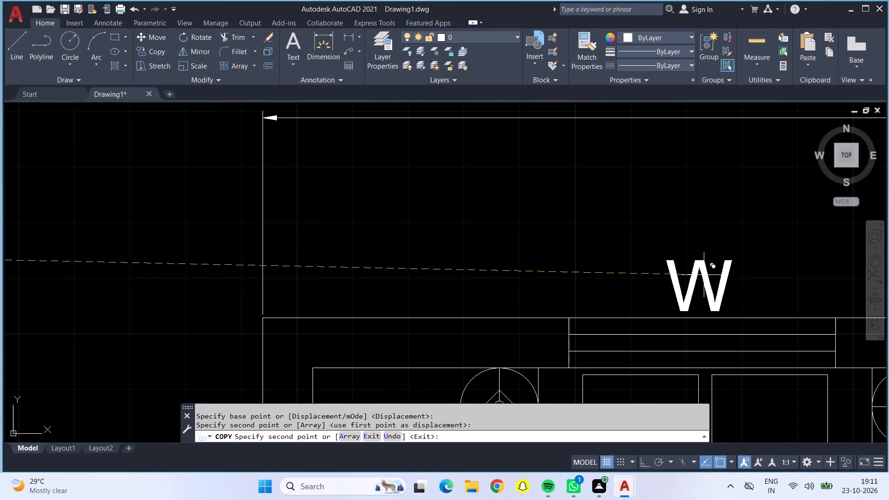
{"action": "left_click", "coordinate": [704, 275]}
{"action": "scroll", "coordinate": [704, 275], "scroll_direction": "down", "scroll_amount": 2}
{"action": "middle_click_drag", "start_coordinate": [701, 262], "coordinate": [444, 241]}
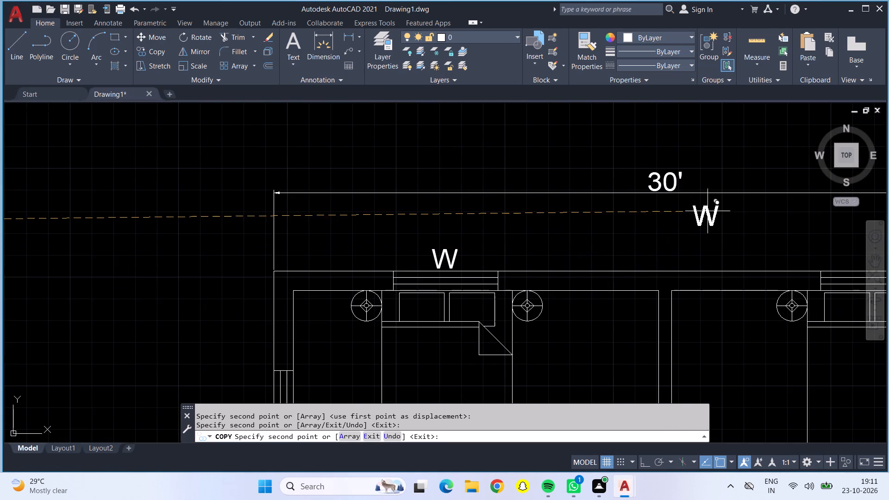
{"action": "scroll", "coordinate": [763, 225], "scroll_direction": "down", "scroll_amount": 1}
{"action": "middle_click_drag", "start_coordinate": [764, 227], "coordinate": [611, 259]}
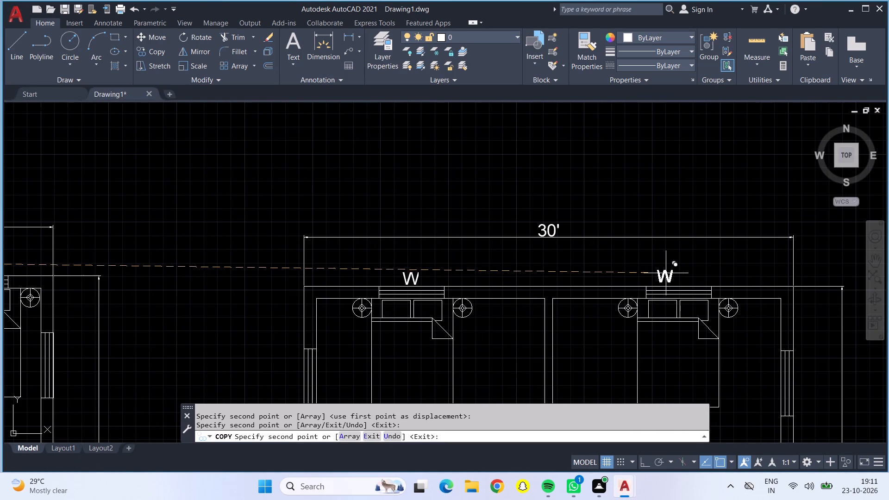
{"action": "scroll", "coordinate": [684, 275], "scroll_direction": "up", "scroll_amount": 3}
{"action": "left_click", "coordinate": [673, 282]}
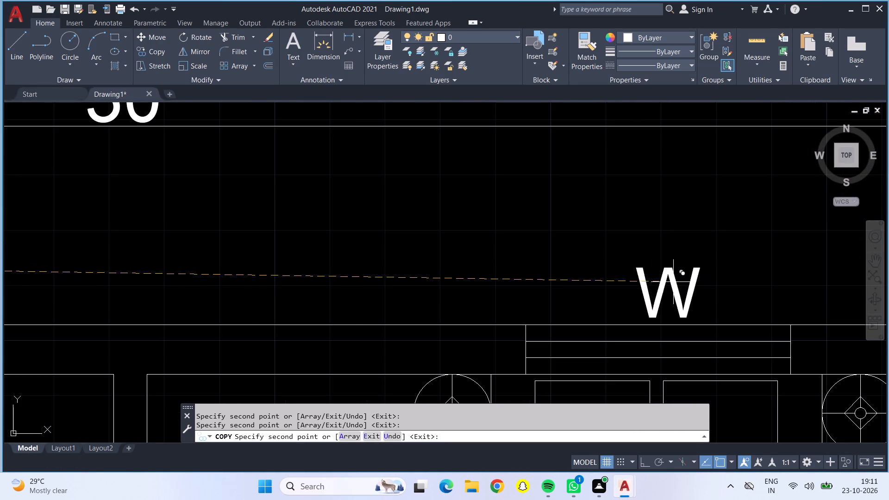
Place another W label above the top-left bedroom's upper window in the 40' by 30' plan.
{"action": "scroll", "coordinate": [673, 282], "scroll_direction": "down", "scroll_amount": 3}
{"action": "middle_click_drag", "start_coordinate": [698, 262], "coordinate": [347, 226]}
{"action": "middle_click_drag", "start_coordinate": [738, 221], "coordinate": [735, 223]}
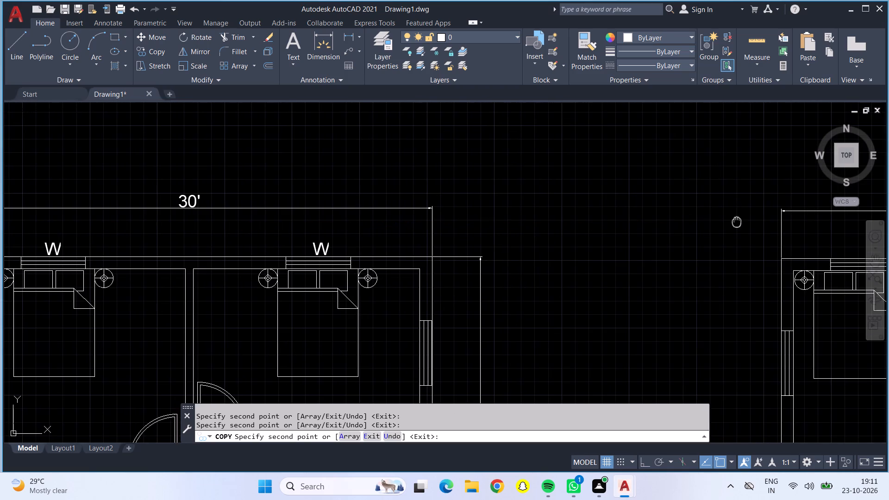
{"action": "middle_click_drag", "start_coordinate": [735, 223], "coordinate": [372, 236]}
{"action": "scroll", "coordinate": [503, 263], "scroll_direction": "up", "scroll_amount": 3}
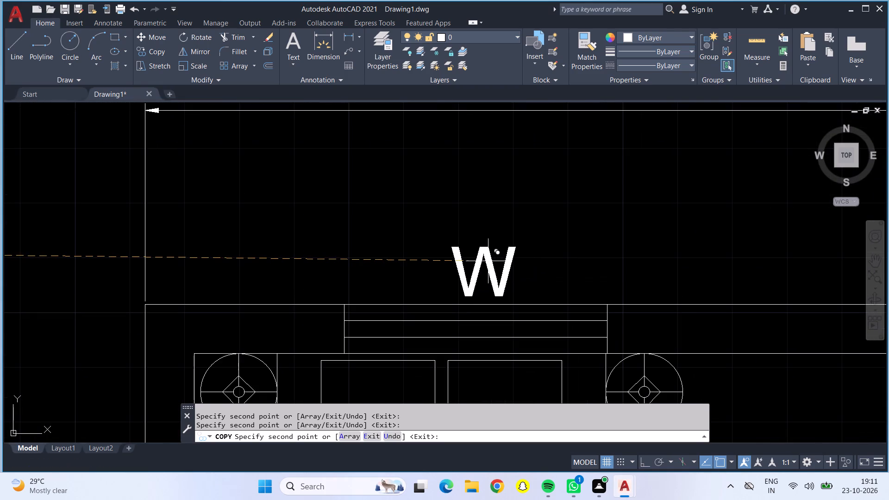
{"action": "left_click", "coordinate": [488, 261]}
Place a W label outside the right wall beside the right bedroom's window in the 40' by 30' plan.
{"action": "scroll", "coordinate": [513, 256], "scroll_direction": "down", "scroll_amount": 3}
{"action": "middle_click_drag", "start_coordinate": [599, 248], "coordinate": [407, 242]}
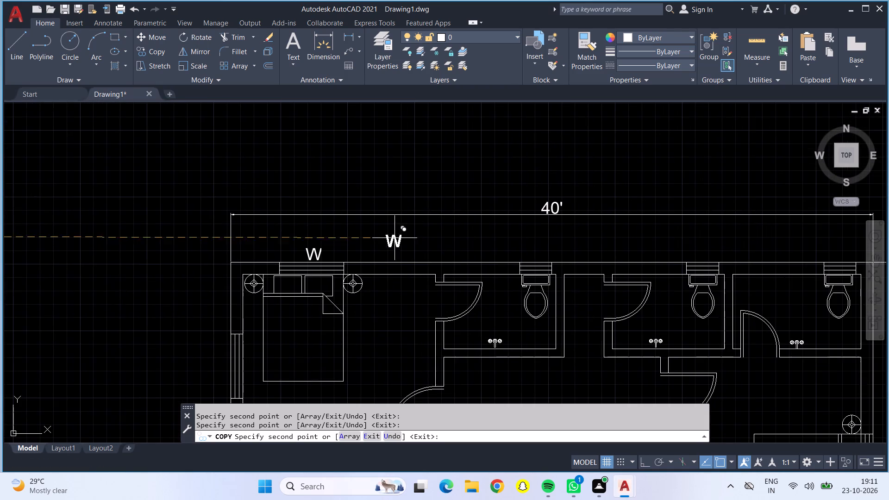
{"action": "middle_click_drag", "start_coordinate": [669, 231], "coordinate": [485, 245]}
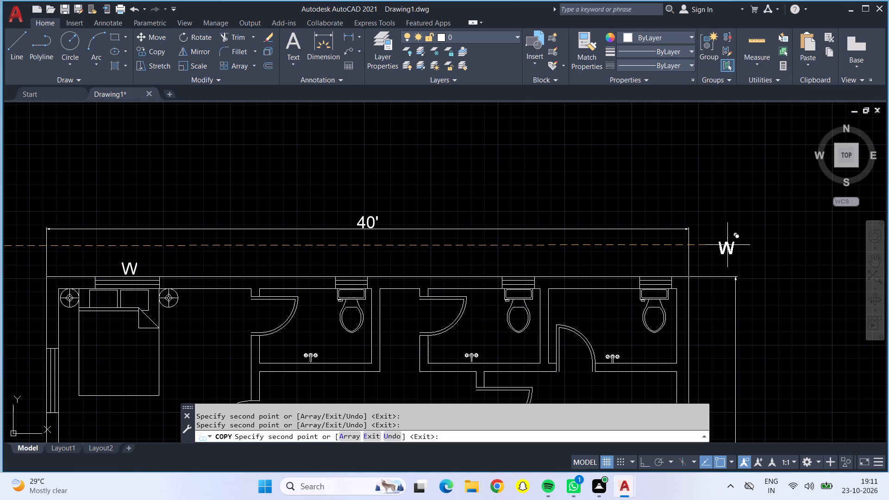
{"action": "middle_click_drag", "start_coordinate": [736, 246], "coordinate": [397, 212]}
{"action": "scroll", "coordinate": [516, 208], "scroll_direction": "down", "scroll_amount": 1}
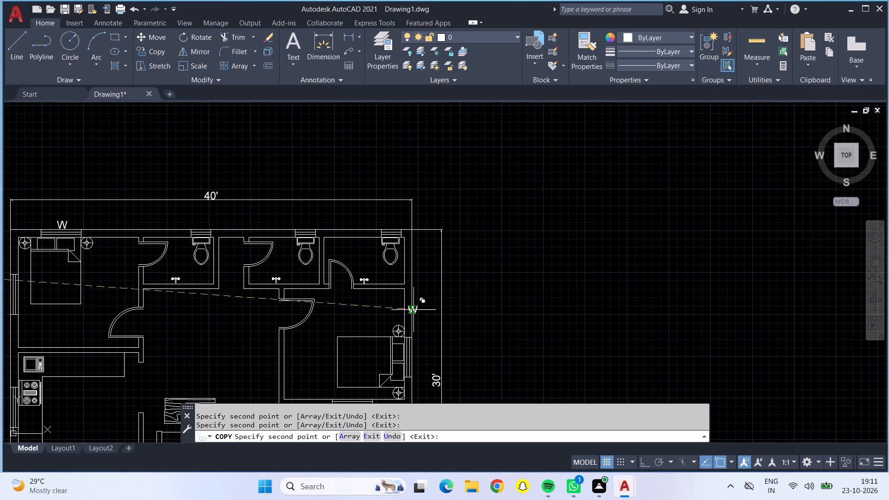
{"action": "scroll", "coordinate": [417, 357], "scroll_direction": "up", "scroll_amount": 3}
{"action": "middle_click_drag", "start_coordinate": [427, 358], "coordinate": [420, 275]}
{"action": "scroll", "coordinate": [420, 275], "scroll_direction": "up", "scroll_amount": 1}
{"action": "left_click", "coordinate": [405, 284]}
Place a W label below the right bedroom's lower window in the 40' by 30' plan.
{"action": "scroll", "coordinate": [405, 284], "scroll_direction": "down", "scroll_amount": 3}
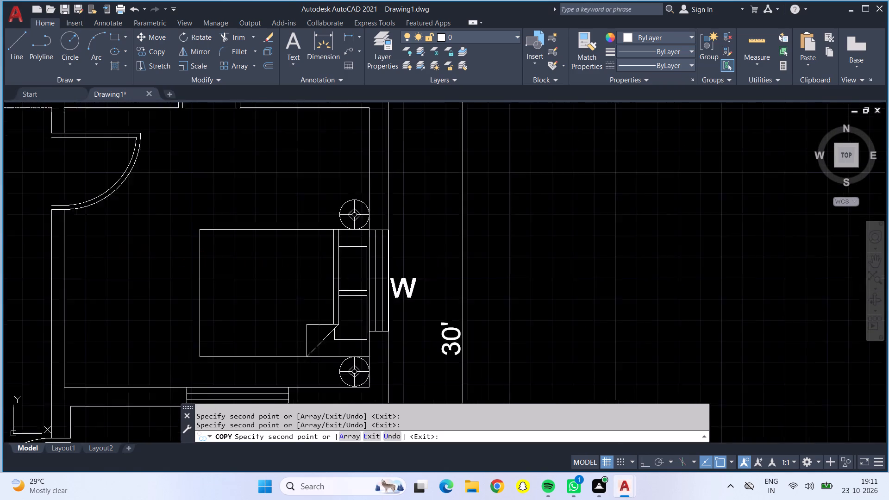
{"action": "middle_click_drag", "start_coordinate": [420, 395], "coordinate": [400, 210]}
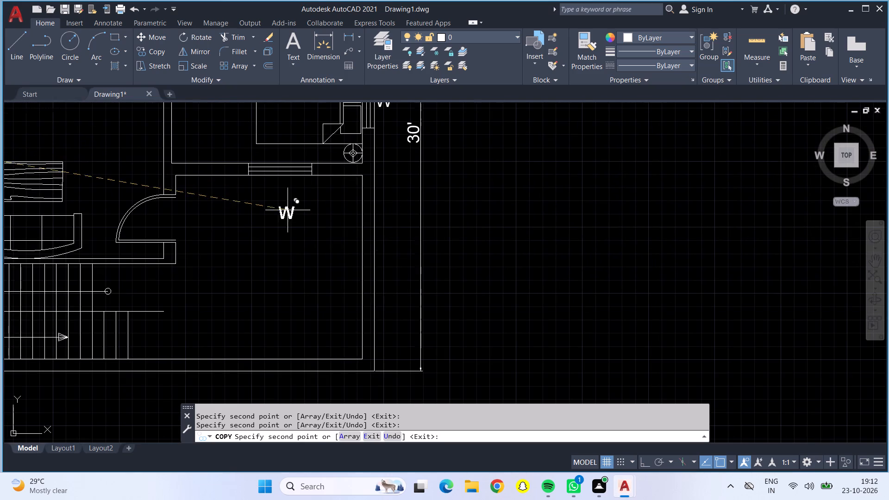
{"action": "scroll", "coordinate": [276, 191], "scroll_direction": "up", "scroll_amount": 2}
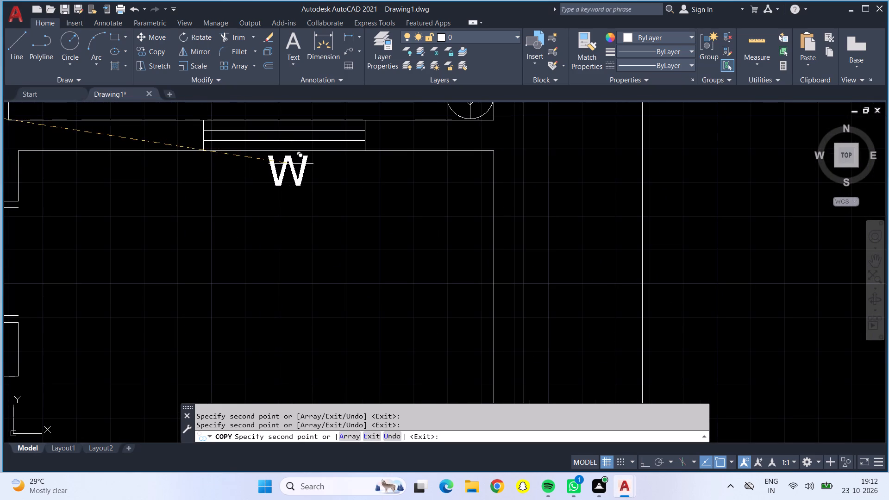
{"action": "left_click", "coordinate": [291, 166]}
Place W labels outside the left wall beside the kitchen and top-left bedroom windows in the 40' by 30' plan.
{"action": "scroll", "coordinate": [293, 164], "scroll_direction": "down", "scroll_amount": 3}
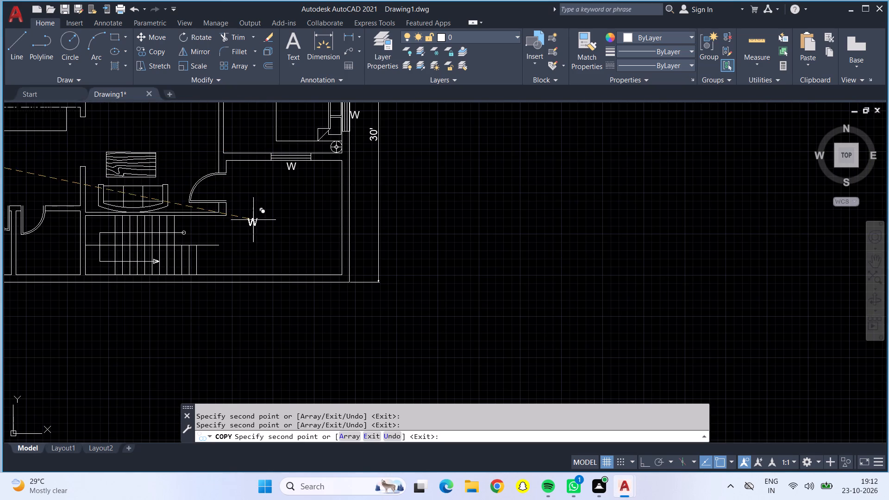
{"action": "middle_click_drag", "start_coordinate": [255, 221], "coordinate": [548, 222]}
{"action": "scroll", "coordinate": [228, 180], "scroll_direction": "up", "scroll_amount": 2}
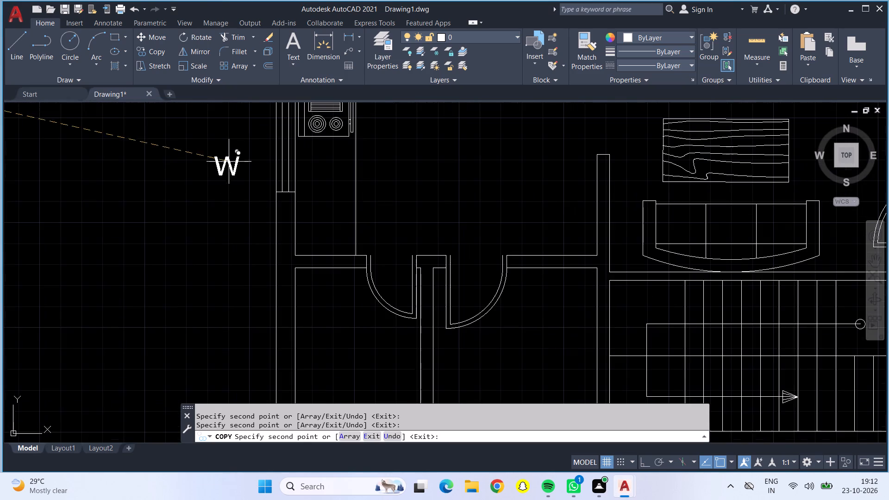
{"action": "middle_click_drag", "start_coordinate": [238, 152], "coordinate": [244, 254]}
{"action": "scroll", "coordinate": [244, 251], "scroll_direction": "up", "scroll_amount": 2}
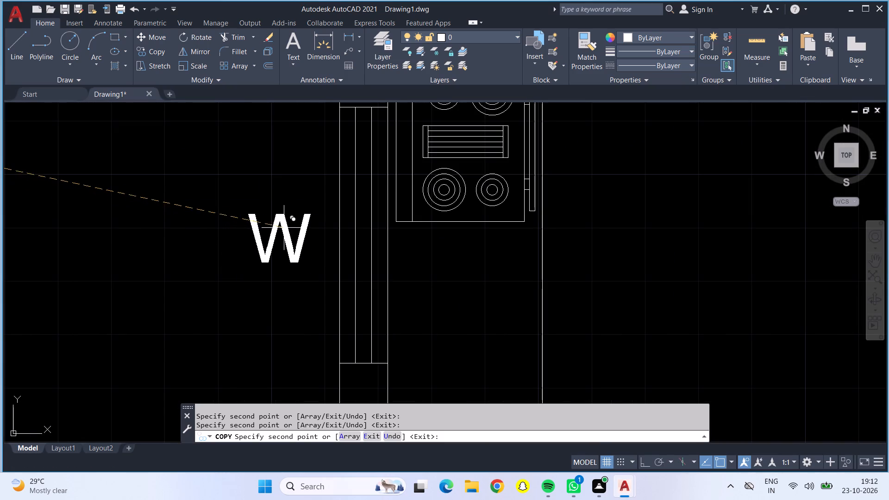
{"action": "left_click", "coordinate": [301, 229]}
{"action": "scroll", "coordinate": [290, 226], "scroll_direction": "down", "scroll_amount": 2}
{"action": "middle_click_drag", "start_coordinate": [271, 163], "coordinate": [290, 373]}
{"action": "scroll", "coordinate": [292, 180], "scroll_direction": "up", "scroll_amount": 1}
{"action": "middle_click_drag", "start_coordinate": [293, 172], "coordinate": [295, 288]}
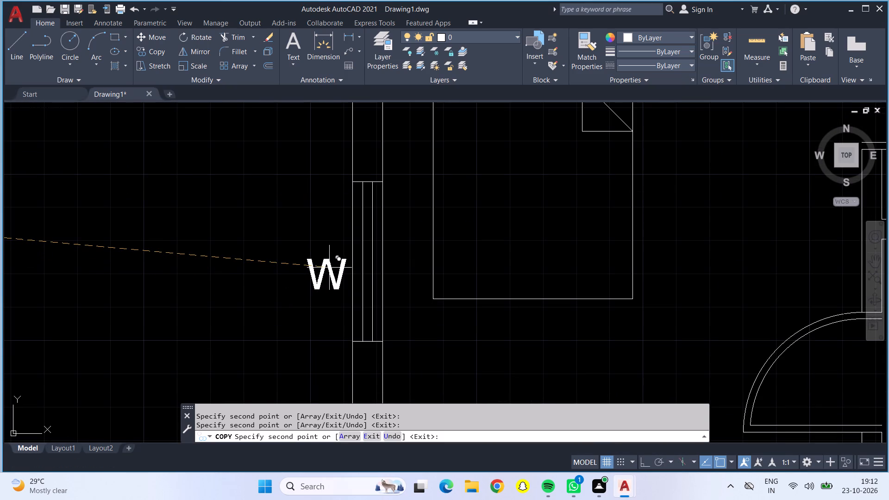
{"action": "left_click", "coordinate": [329, 268]}
Place W labels outside the right wall beside the top-right bedroom and kitchen windows in the second 30' by 40' plan.
{"action": "scroll", "coordinate": [330, 258], "scroll_direction": "down", "scroll_amount": 1}
{"action": "middle_click_drag", "start_coordinate": [317, 202], "coordinate": [273, 350]}
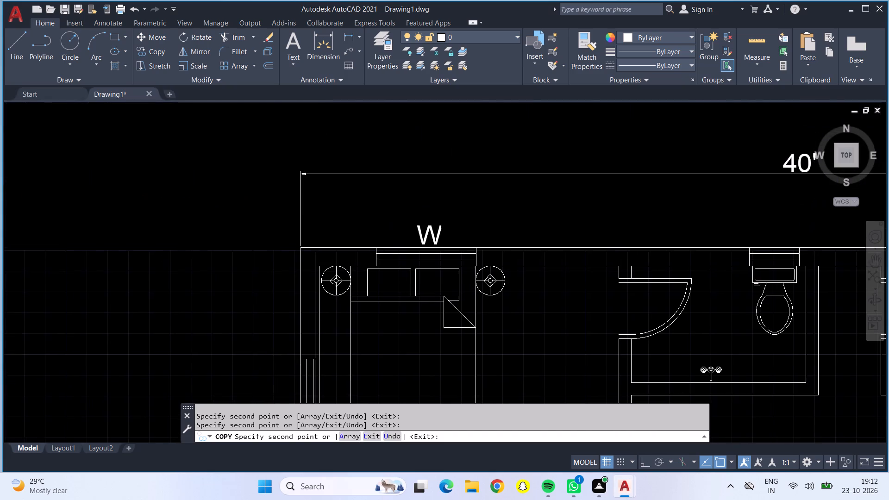
{"action": "scroll", "coordinate": [324, 314], "scroll_direction": "down", "scroll_amount": 1}
{"action": "scroll", "coordinate": [562, 261], "scroll_direction": "down", "scroll_amount": 1}
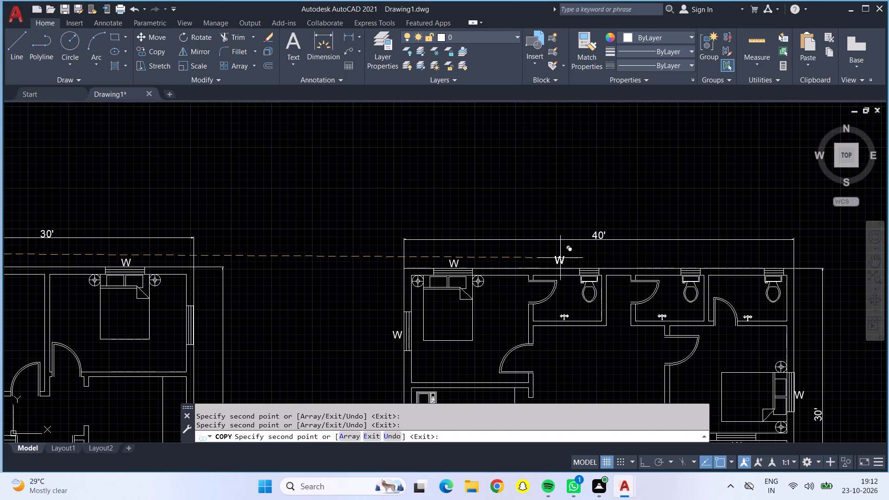
{"action": "middle_click_drag", "start_coordinate": [530, 225], "coordinate": [510, 157]}
{"action": "scroll", "coordinate": [511, 179], "scroll_direction": "down", "scroll_amount": 1}
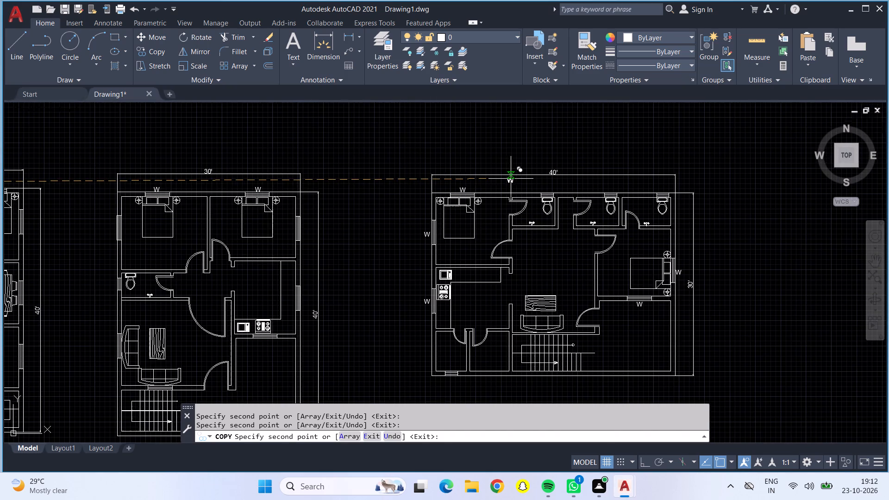
{"action": "scroll", "coordinate": [297, 232], "scroll_direction": "up", "scroll_amount": 3}
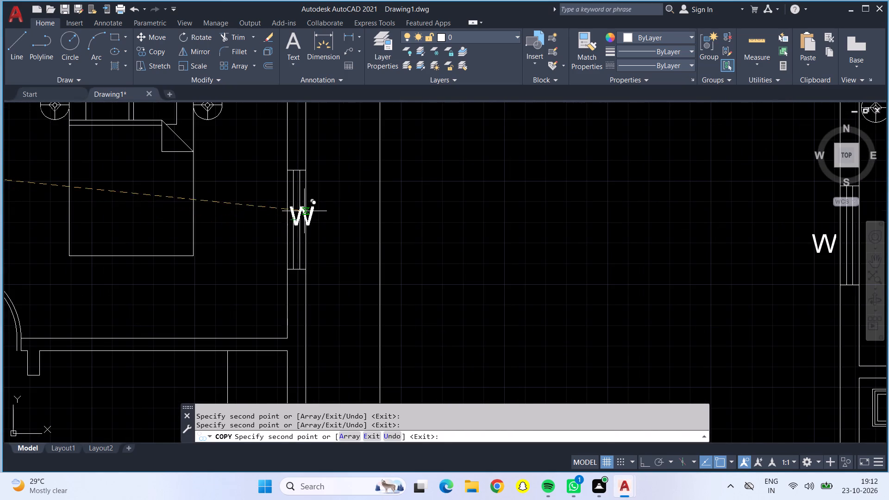
{"action": "scroll", "coordinate": [322, 217], "scroll_direction": "up", "scroll_amount": 2}
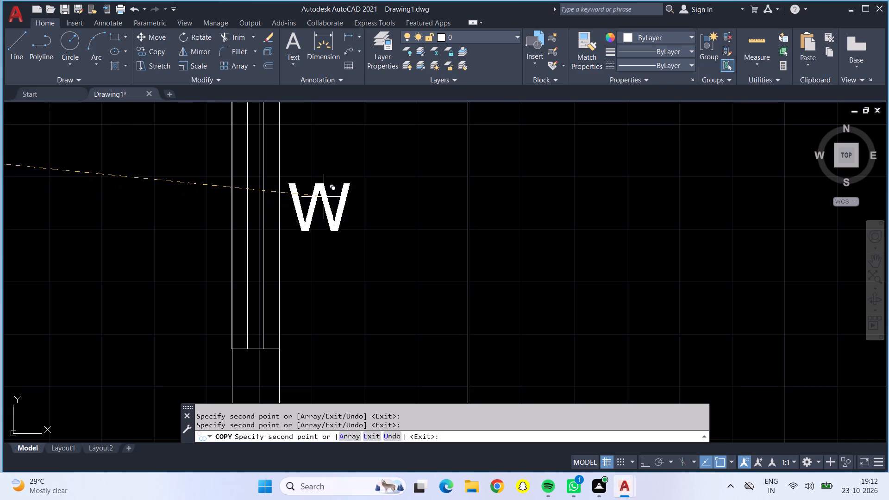
{"action": "left_click", "coordinate": [322, 195]}
{"action": "scroll", "coordinate": [322, 195], "scroll_direction": "down", "scroll_amount": 3}
{"action": "middle_click_drag", "start_coordinate": [343, 295], "coordinate": [308, 172]}
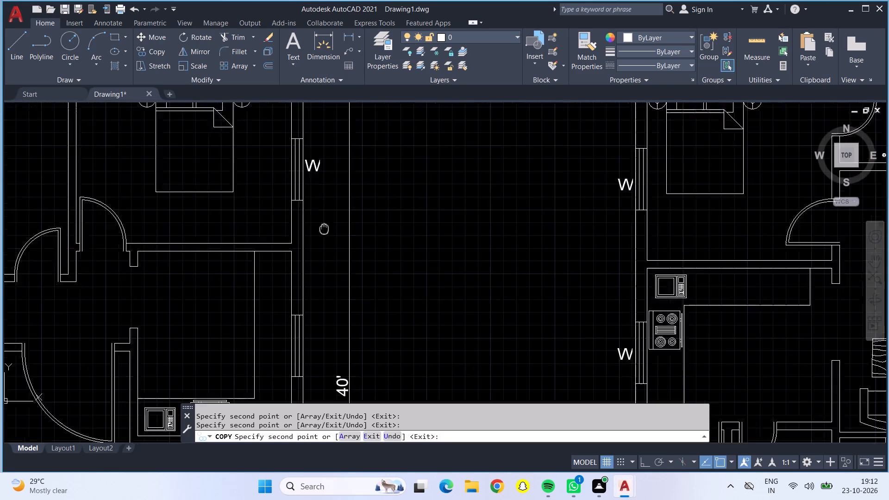
{"action": "middle_click_drag", "start_coordinate": [308, 172], "coordinate": [297, 136]}
{"action": "scroll", "coordinate": [289, 208], "scroll_direction": "up", "scroll_amount": 2}
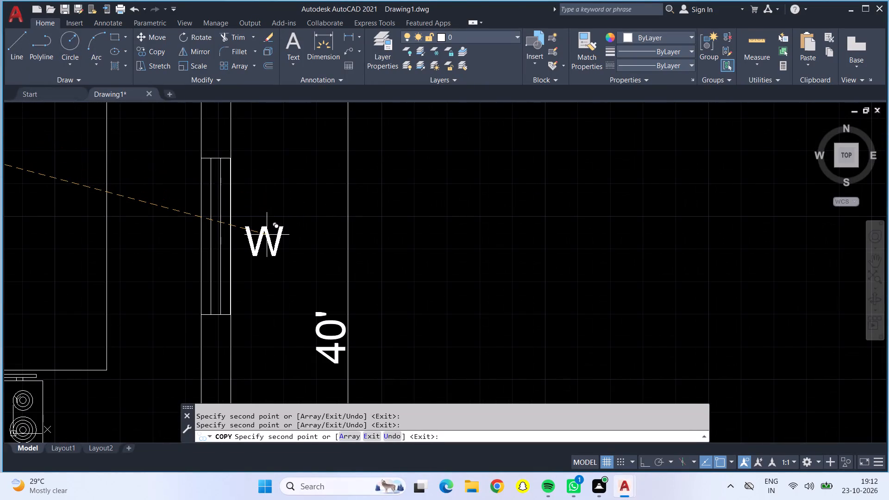
{"action": "left_click", "coordinate": [260, 232]}
Place W labels below the kitchen's lower window and the living room's lower window in the second 30' by 40' plan.
{"action": "scroll", "coordinate": [259, 232], "scroll_direction": "down", "scroll_amount": 2}
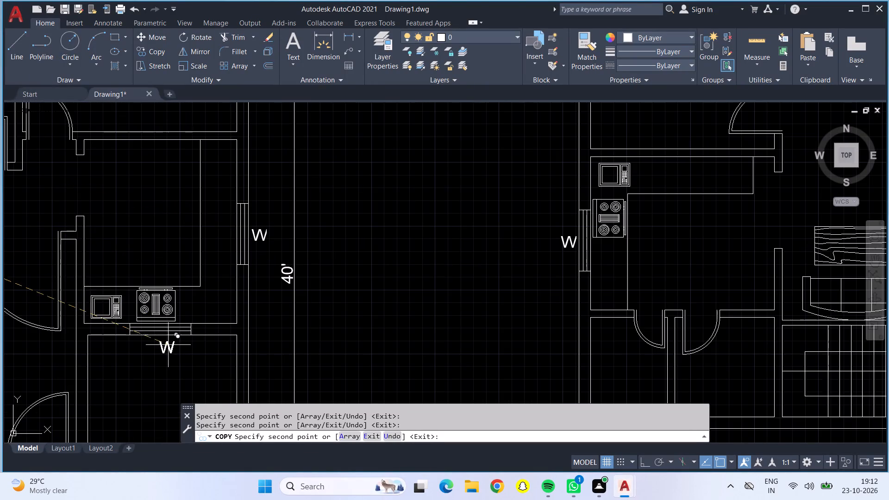
{"action": "scroll", "coordinate": [168, 345], "scroll_direction": "up", "scroll_amount": 3}
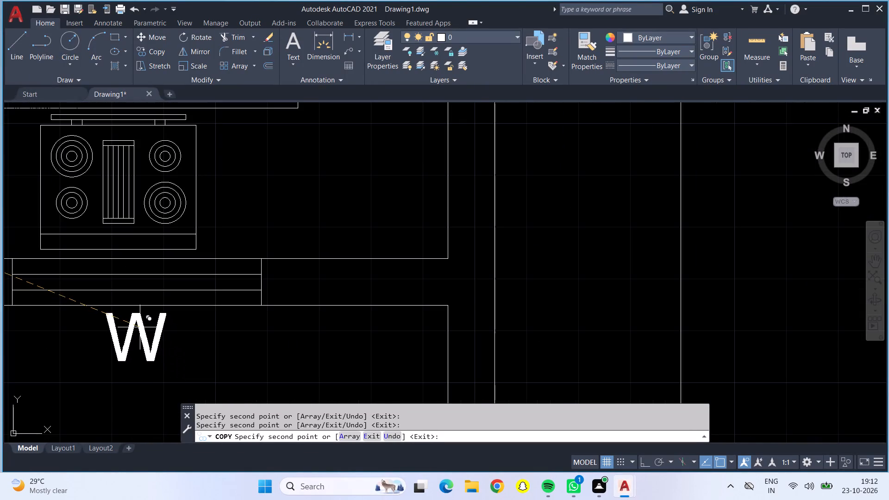
{"action": "left_click", "coordinate": [140, 328]}
{"action": "scroll", "coordinate": [140, 328], "scroll_direction": "down", "scroll_amount": 3}
{"action": "middle_click_drag", "start_coordinate": [176, 360], "coordinate": [436, 117]}
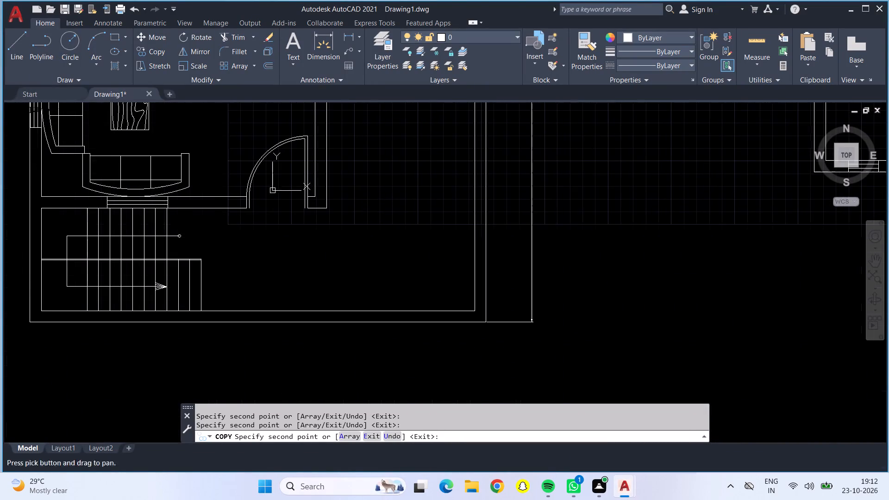
{"action": "middle_click_drag", "start_coordinate": [254, 269], "coordinate": [429, 345]}
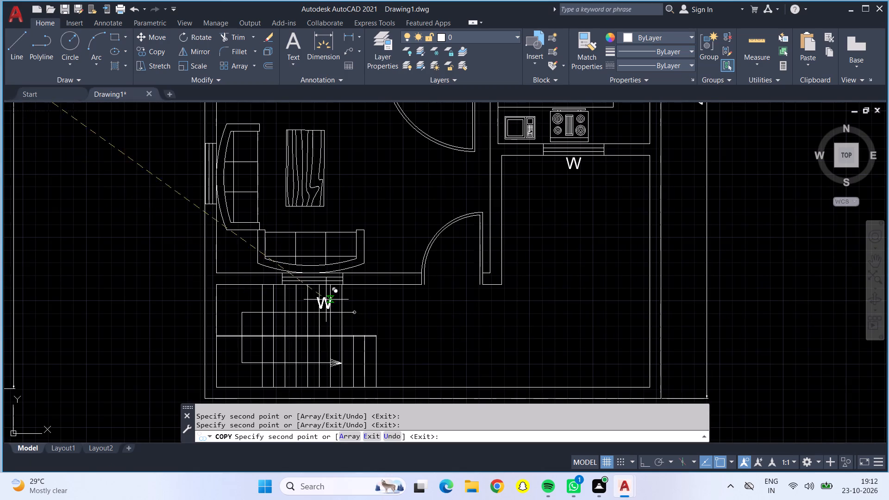
{"action": "scroll", "coordinate": [314, 292], "scroll_direction": "up", "scroll_amount": 3}
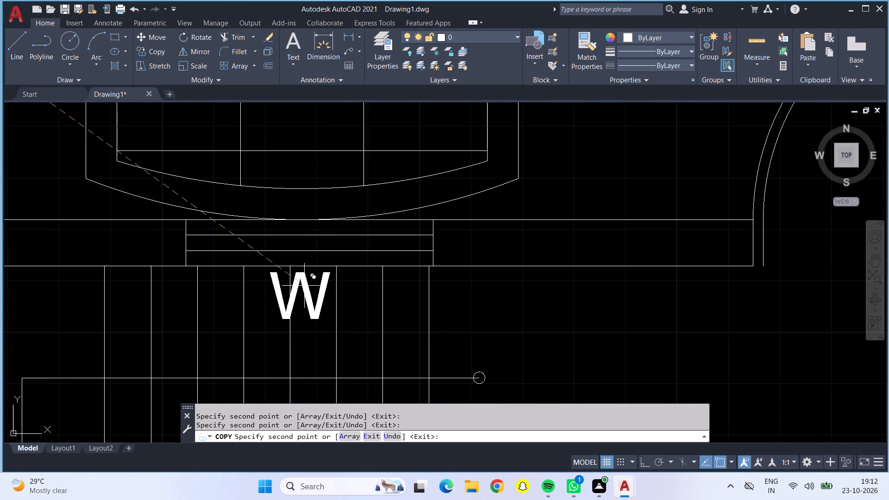
{"action": "left_click", "coordinate": [306, 287]}
Place W labels outside the left wall beside the living room and top-left bedroom windows in the second 30' by 40' plan.
{"action": "scroll", "coordinate": [307, 287], "scroll_direction": "down", "scroll_amount": 3}
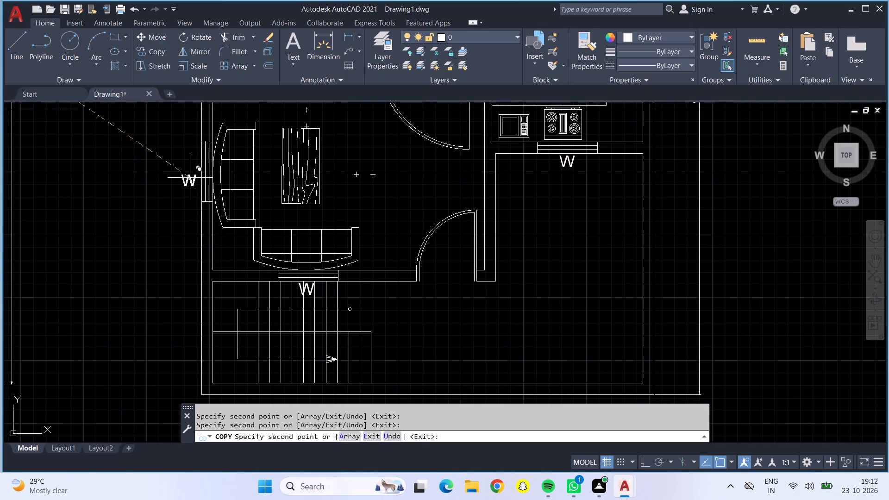
{"action": "scroll", "coordinate": [186, 170], "scroll_direction": "up", "scroll_amount": 2}
{"action": "middle_click_drag", "start_coordinate": [185, 167], "coordinate": [192, 295]}
{"action": "scroll", "coordinate": [201, 278], "scroll_direction": "up", "scroll_amount": 1}
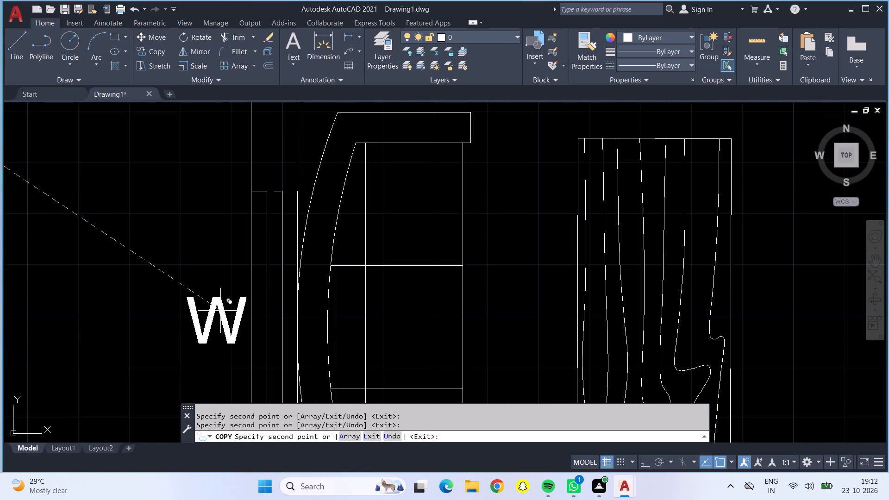
{"action": "left_click", "coordinate": [220, 324]}
{"action": "scroll", "coordinate": [219, 319], "scroll_direction": "down", "scroll_amount": 3}
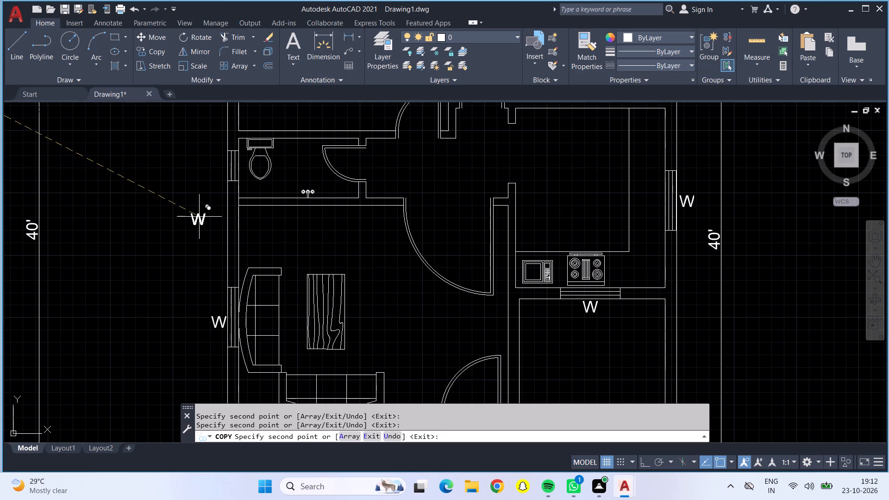
{"action": "middle_click_drag", "start_coordinate": [199, 216], "coordinate": [199, 357]}
{"action": "scroll", "coordinate": [183, 181], "scroll_direction": "up", "scroll_amount": 2}
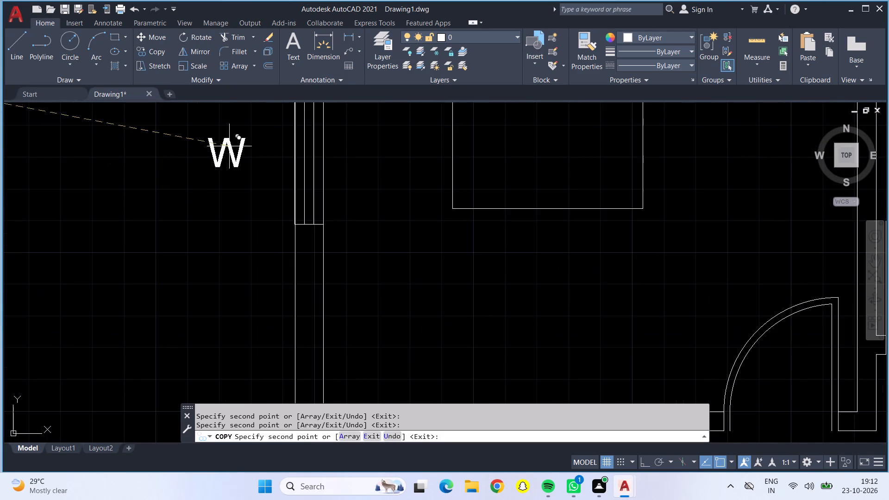
{"action": "middle_click_drag", "start_coordinate": [230, 146], "coordinate": [211, 289]}
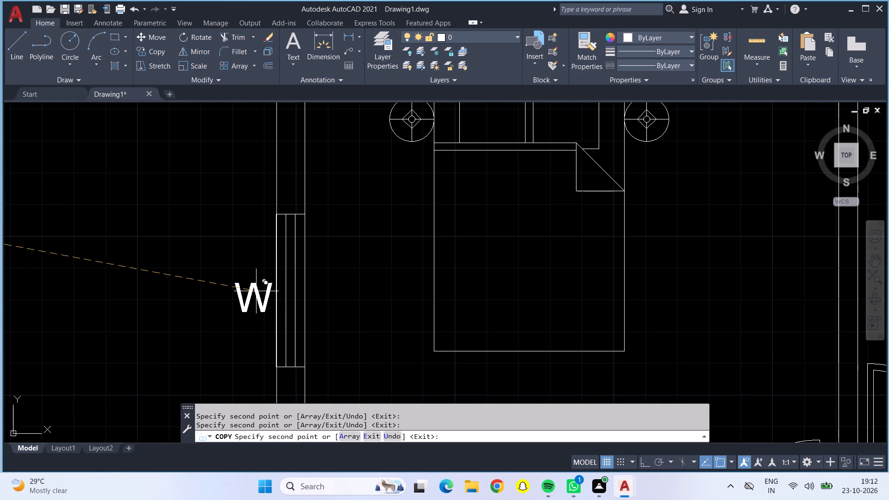
{"action": "left_click", "coordinate": [256, 291]}
Place W labels outside the right wall beside the kitchen, dining area and top-right bedroom windows in the first 30' by 40' plan.
{"action": "scroll", "coordinate": [255, 290], "scroll_direction": "down", "scroll_amount": 3}
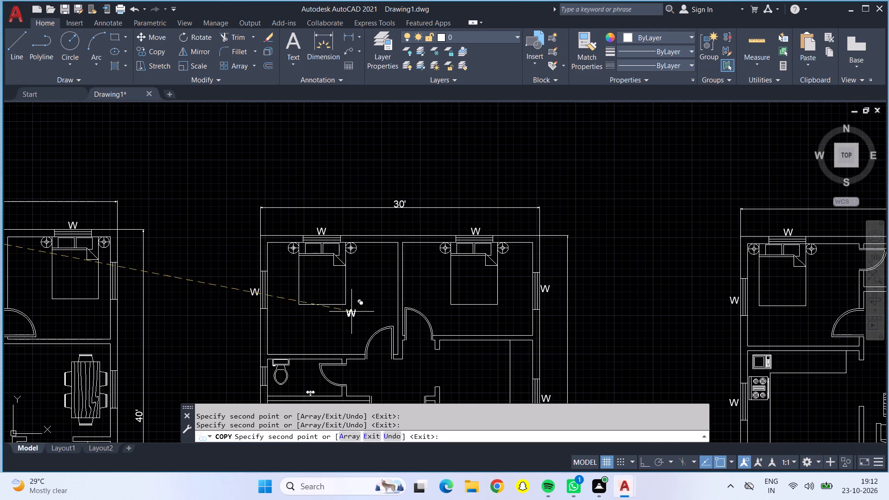
{"action": "middle_click_drag", "start_coordinate": [329, 327], "coordinate": [355, 182]}
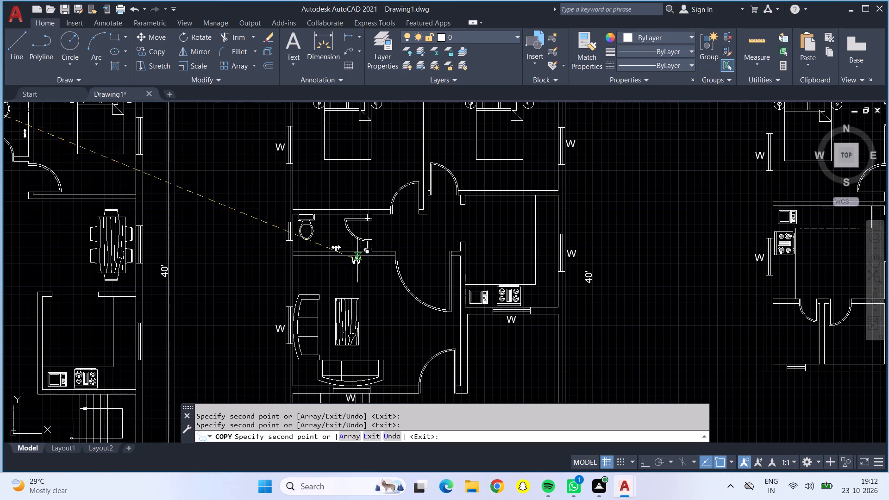
{"action": "middle_click_drag", "start_coordinate": [394, 300], "coordinate": [440, 295]}
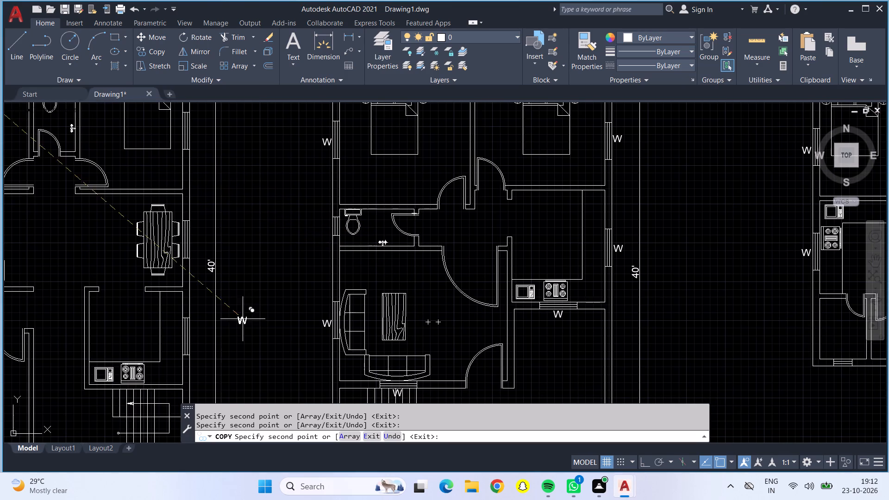
{"action": "scroll", "coordinate": [199, 341], "scroll_direction": "up", "scroll_amount": 3}
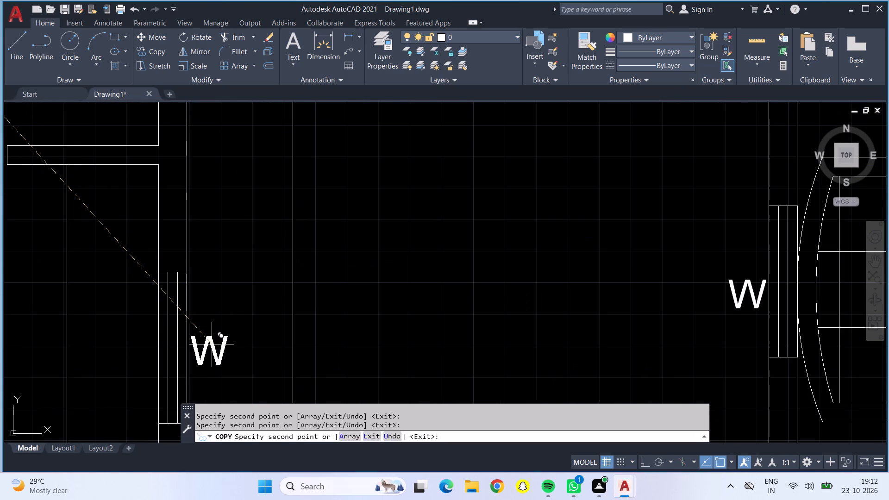
{"action": "left_click", "coordinate": [214, 344]}
{"action": "scroll", "coordinate": [213, 285], "scroll_direction": "down", "scroll_amount": 2}
{"action": "scroll", "coordinate": [217, 155], "scroll_direction": "up", "scroll_amount": 2}
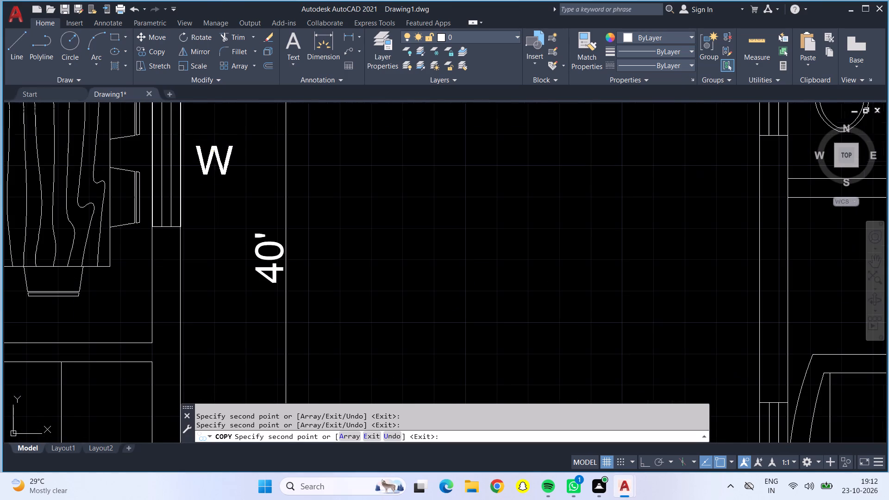
{"action": "left_click", "coordinate": [209, 137]}
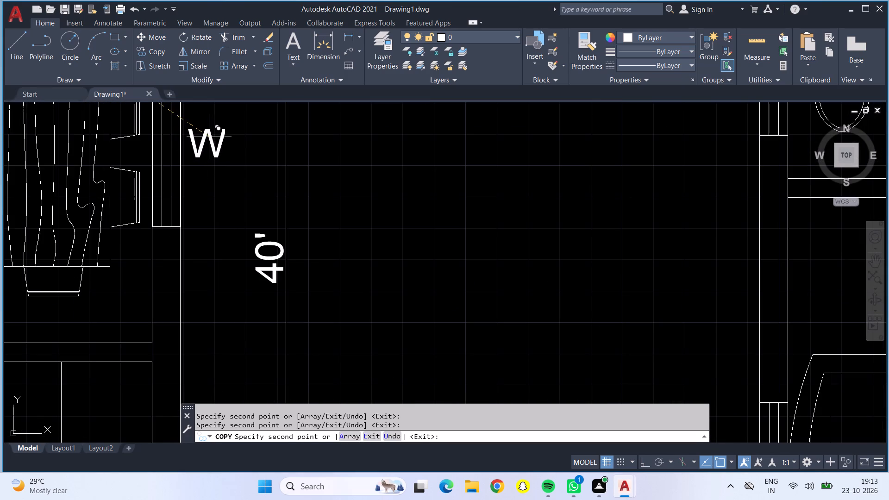
{"action": "scroll", "coordinate": [209, 137], "scroll_direction": "down", "scroll_amount": 2}
{"action": "middle_click_drag", "start_coordinate": [214, 165], "coordinate": [225, 394]}
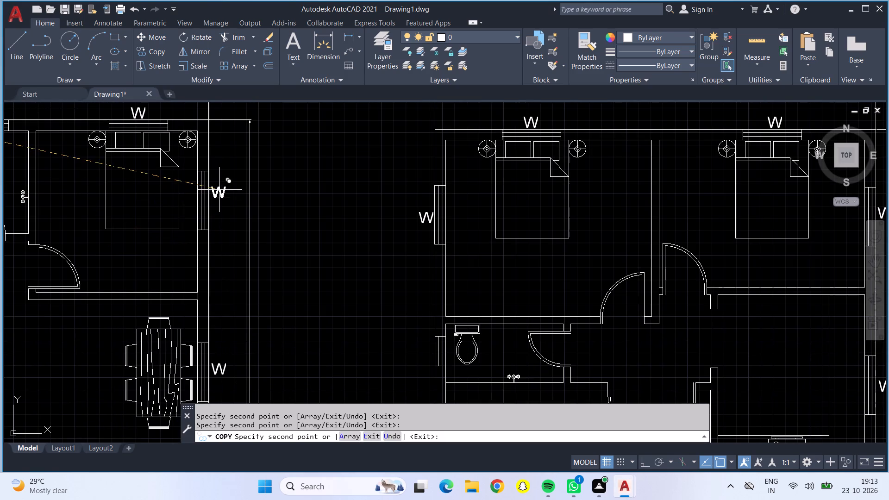
{"action": "scroll", "coordinate": [218, 188], "scroll_direction": "up", "scroll_amount": 3}
{"action": "left_click", "coordinate": [219, 230]}
Place W labels outside the left wall beside the top-left bedroom and living room windows in the first 30' by 40' plan.
{"action": "scroll", "coordinate": [219, 230], "scroll_direction": "down", "scroll_amount": 2}
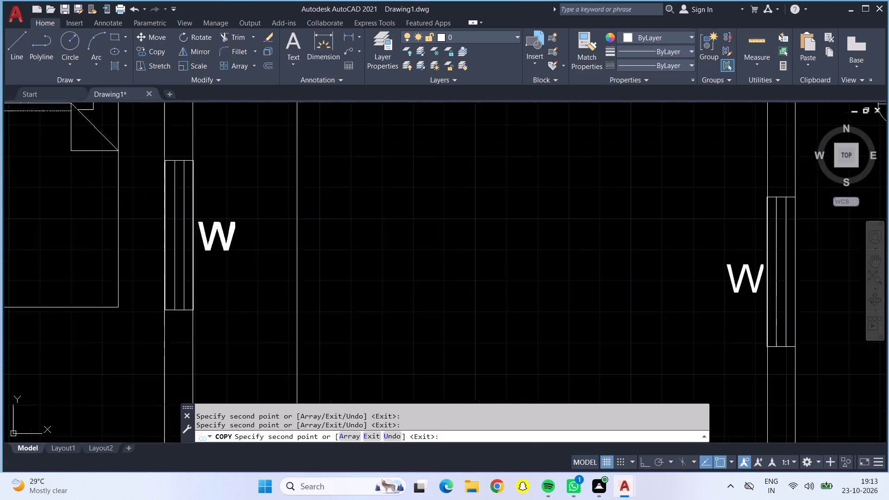
{"action": "scroll", "coordinate": [219, 230], "scroll_direction": "down", "scroll_amount": 1}
{"action": "middle_click_drag", "start_coordinate": [89, 235], "coordinate": [505, 243]}
{"action": "scroll", "coordinate": [165, 258], "scroll_direction": "up", "scroll_amount": 3}
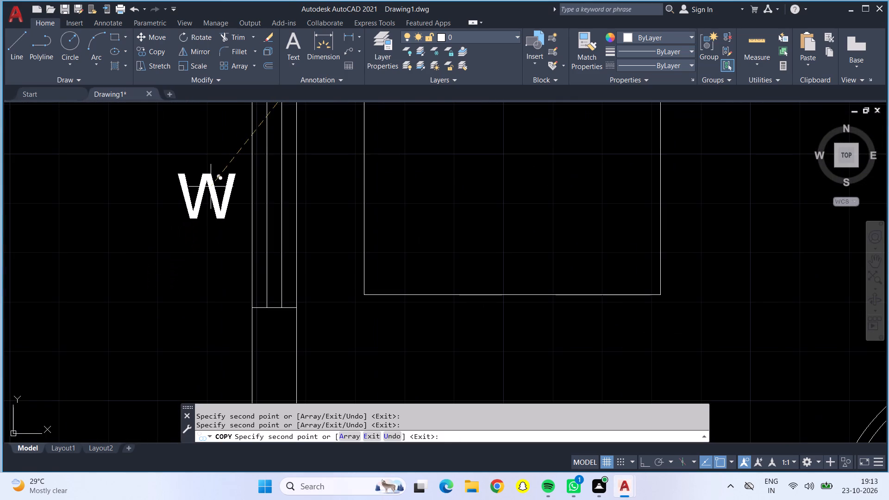
{"action": "left_click", "coordinate": [220, 177]}
{"action": "scroll", "coordinate": [227, 177], "scroll_direction": "down", "scroll_amount": 3}
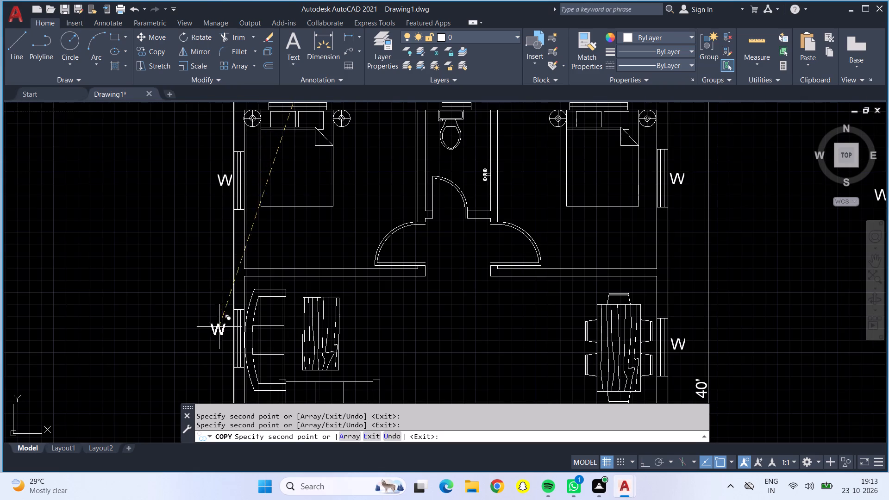
{"action": "scroll", "coordinate": [219, 342], "scroll_direction": "up", "scroll_amount": 3}
{"action": "left_click", "coordinate": [245, 316]}
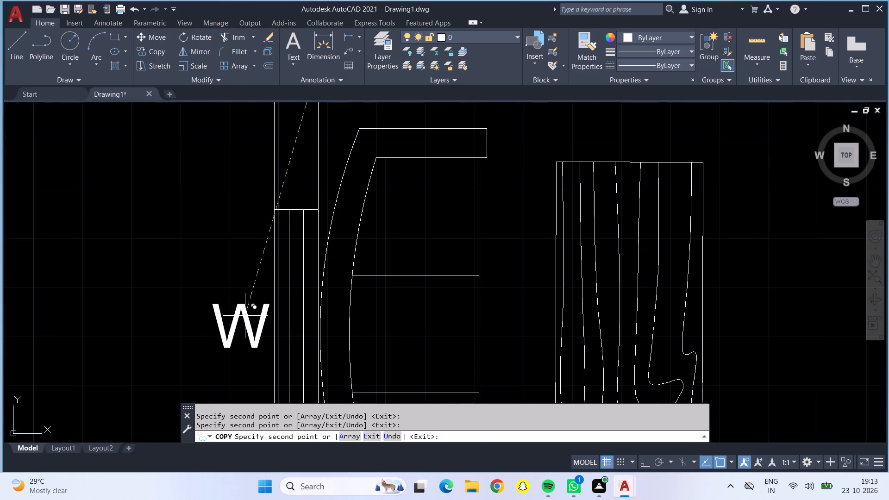
Place W labels outside the bottom-left bedroom's left window and below its lower window in the first 30' by 40' plan.
{"action": "scroll", "coordinate": [242, 317], "scroll_direction": "down", "scroll_amount": 3}
{"action": "middle_click_drag", "start_coordinate": [225, 351], "coordinate": [207, 199]}
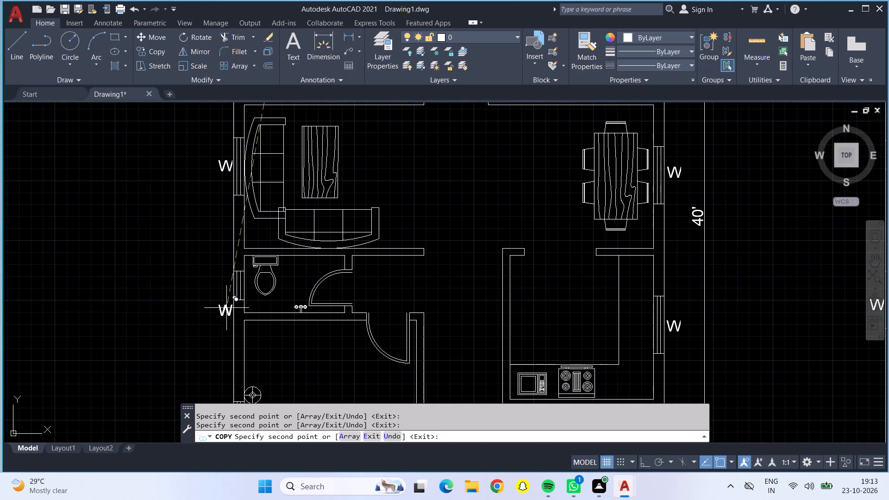
{"action": "middle_click_drag", "start_coordinate": [208, 354], "coordinate": [175, 187]}
{"action": "scroll", "coordinate": [182, 263], "scroll_direction": "up", "scroll_amount": 3}
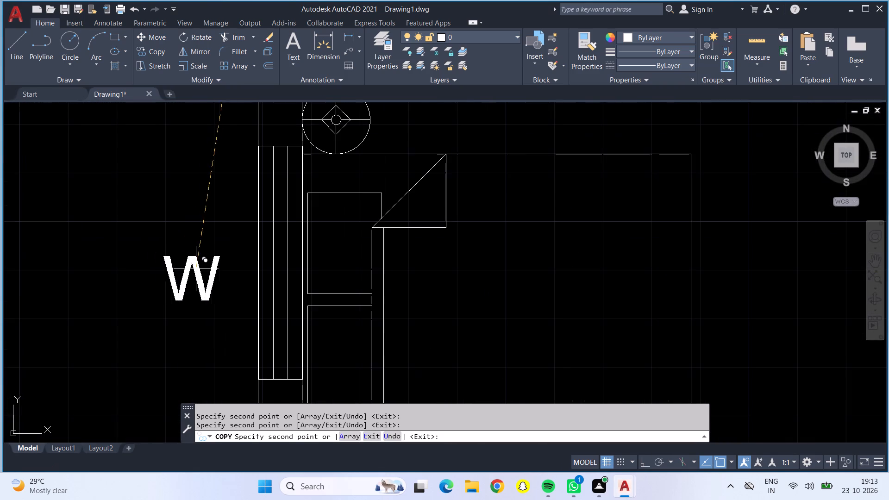
{"action": "left_click", "coordinate": [223, 278]}
{"action": "scroll", "coordinate": [225, 278], "scroll_direction": "down", "scroll_amount": 2}
{"action": "middle_click_drag", "start_coordinate": [365, 305], "coordinate": [325, 190]}
{"action": "scroll", "coordinate": [331, 295], "scroll_direction": "up", "scroll_amount": 3}
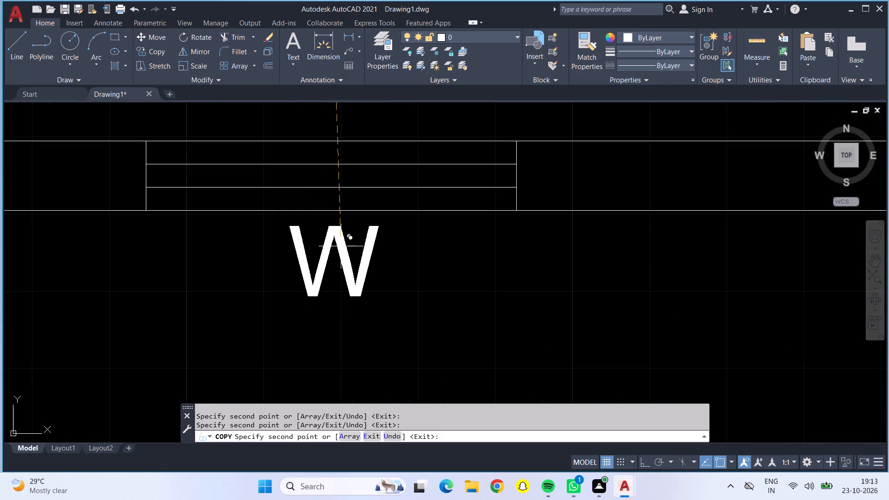
{"action": "left_click", "coordinate": [345, 242]}
{"action": "scroll", "coordinate": [345, 242], "scroll_direction": "down", "scroll_amount": 4}
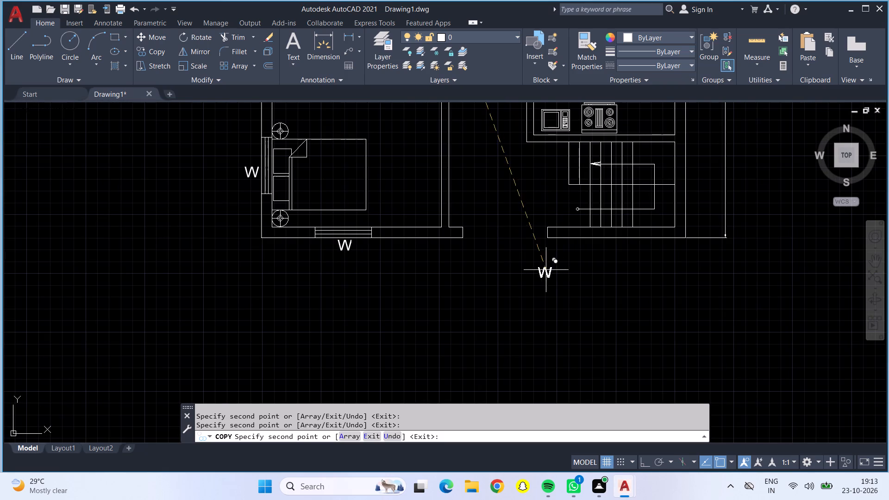
Look over the window labels across all three floor plans and end the label copying.
{"action": "middle_click_drag", "start_coordinate": [546, 270], "coordinate": [332, 316]}
{"action": "scroll", "coordinate": [318, 261], "scroll_direction": "down", "scroll_amount": 1}
{"action": "middle_click_drag", "start_coordinate": [315, 234], "coordinate": [314, 234]}
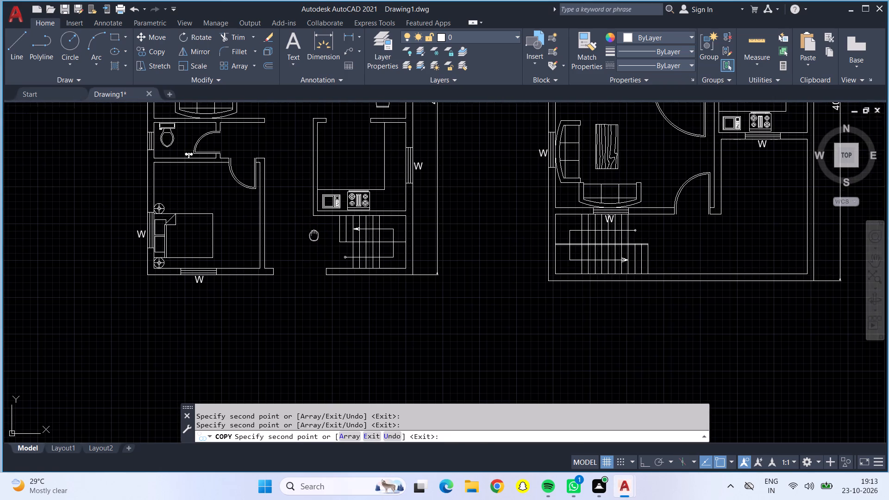
{"action": "middle_click_drag", "start_coordinate": [314, 234], "coordinate": [301, 367]}
{"action": "scroll", "coordinate": [326, 223], "scroll_direction": "down", "scroll_amount": 1}
{"action": "middle_click_drag", "start_coordinate": [305, 230], "coordinate": [288, 235]}
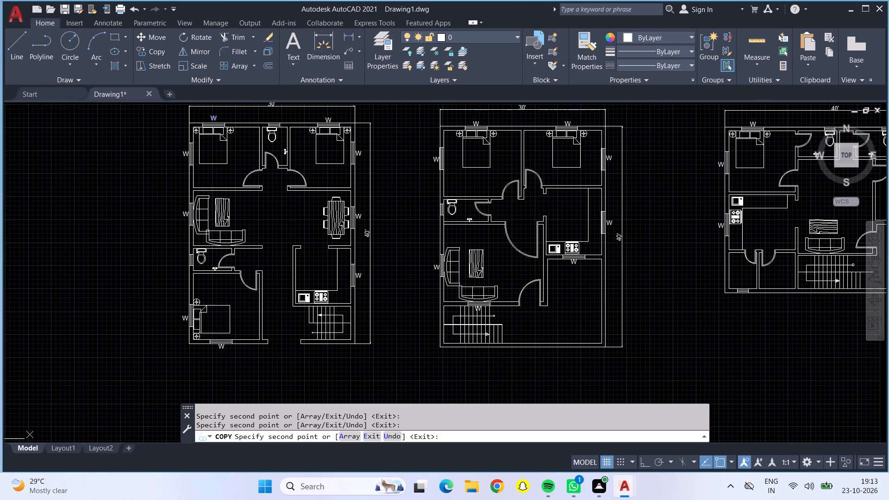
{"action": "middle_click_drag", "start_coordinate": [288, 235], "coordinate": [227, 245]}
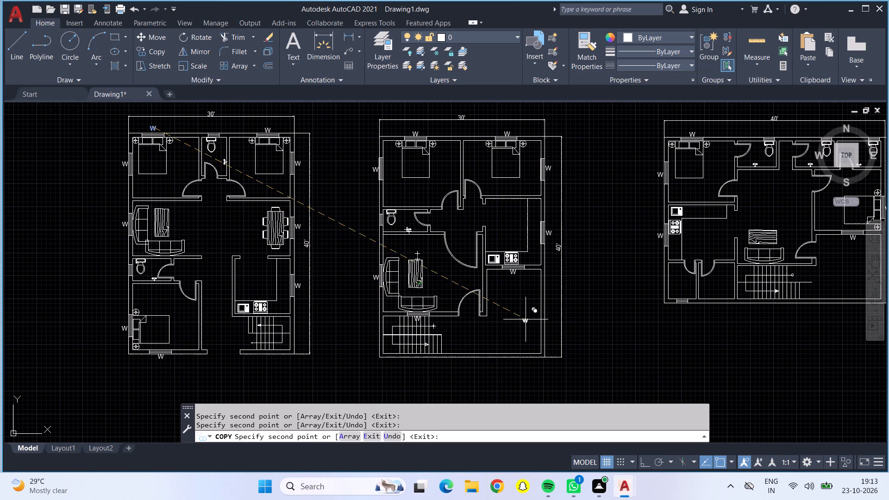
{"action": "middle_click_drag", "start_coordinate": [526, 319], "coordinate": [329, 328]}
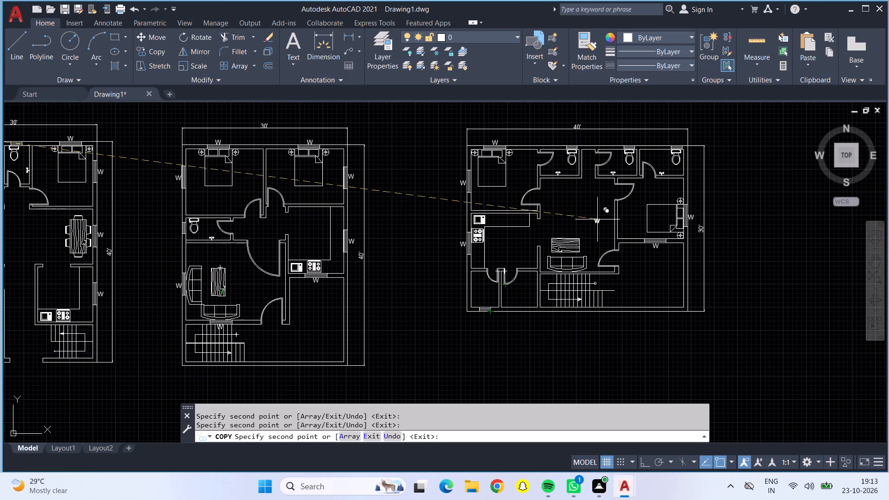
{"action": "middle_click_drag", "start_coordinate": [590, 210], "coordinate": [474, 246]}
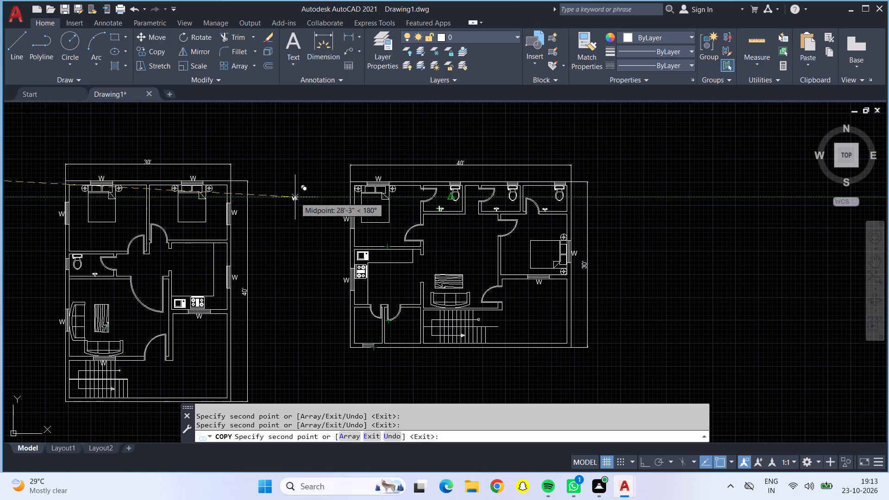
{"action": "middle_click_drag", "start_coordinate": [295, 195], "coordinate": [521, 226]}
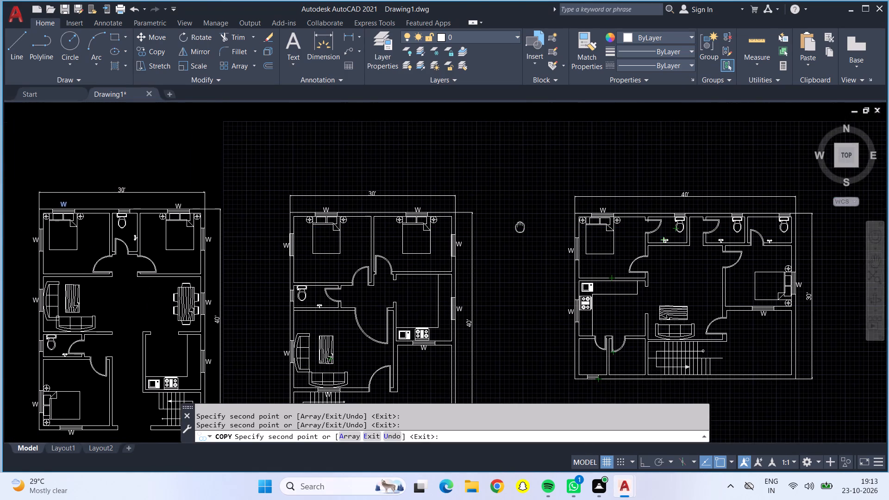
{"action": "middle_click_drag", "start_coordinate": [521, 226], "coordinate": [524, 187]}
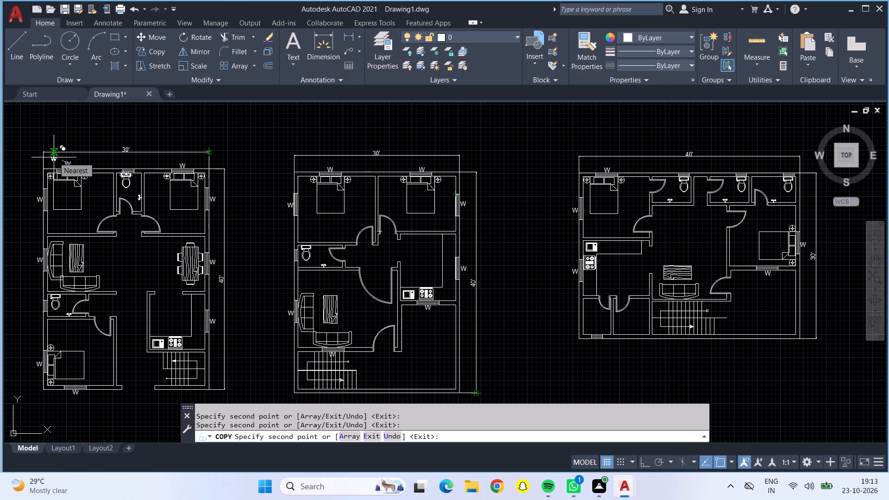
{"action": "key", "text": "Escape"}
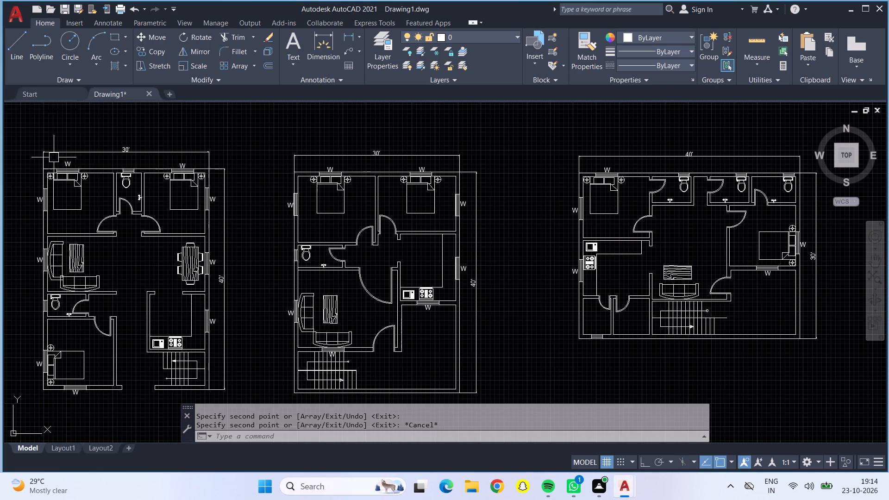
Make Layer3 current and draw a short slanted reference line between the second 30' by 40' plan and the 40' by 30' plan.
{"action": "left_click", "coordinate": [16, 43]}
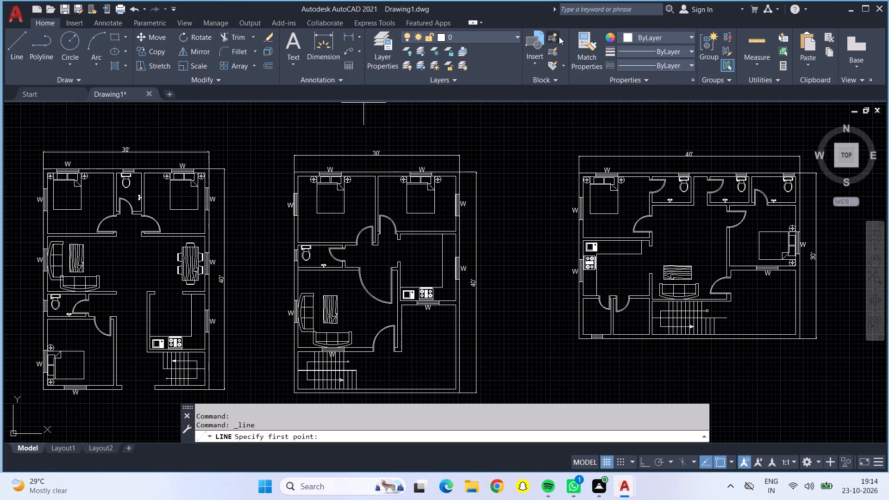
{"action": "left_click", "coordinate": [517, 32]}
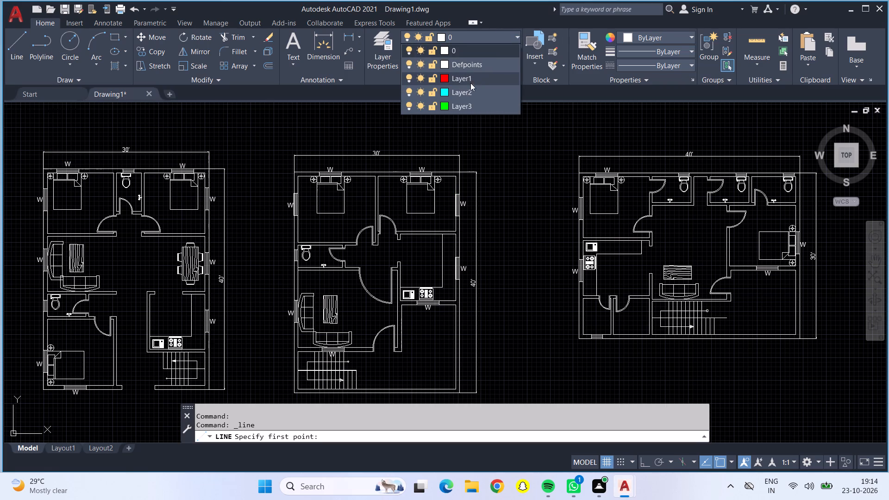
{"action": "left_click", "coordinate": [470, 105]}
{"action": "left_click", "coordinate": [508, 130]}
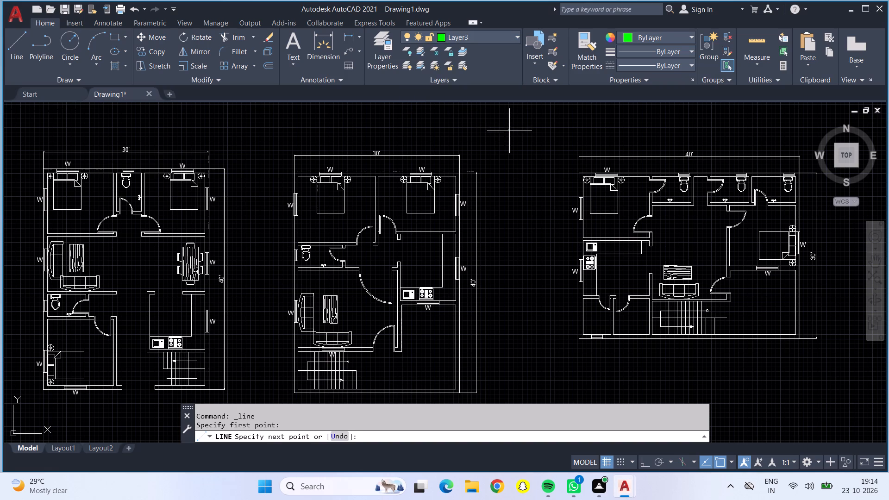
{"action": "left_click", "coordinate": [518, 180]}
{"action": "key", "text": "Return"}
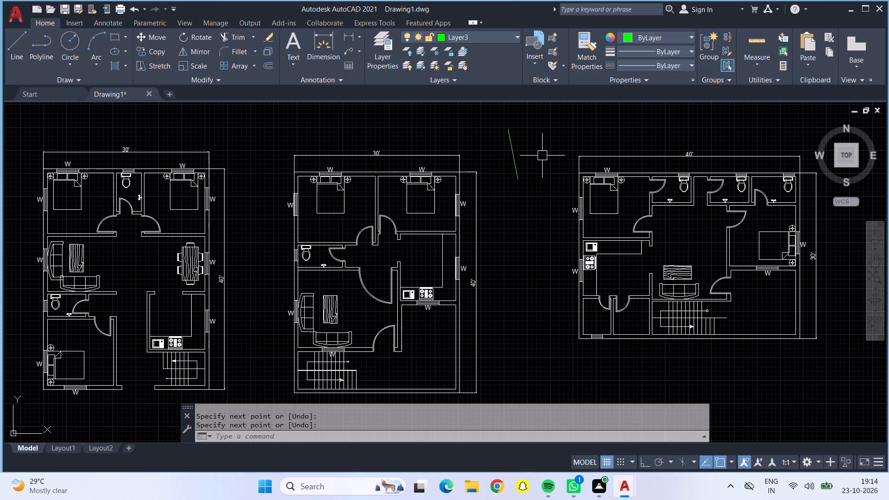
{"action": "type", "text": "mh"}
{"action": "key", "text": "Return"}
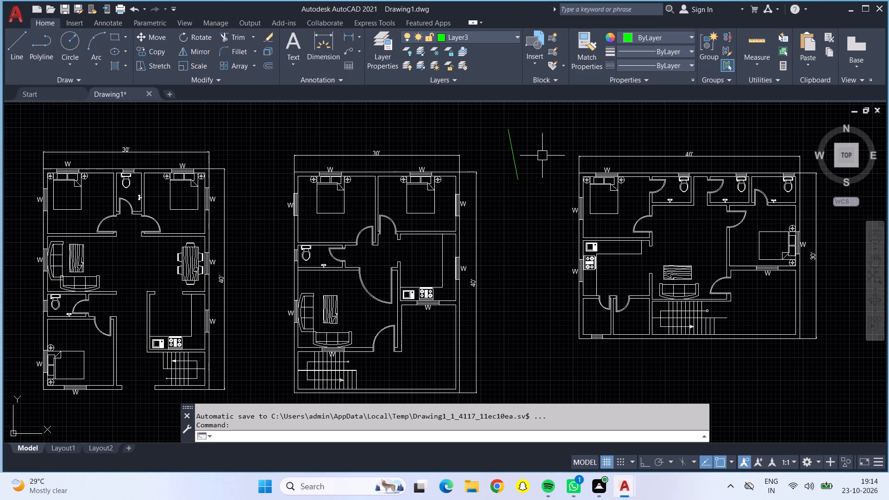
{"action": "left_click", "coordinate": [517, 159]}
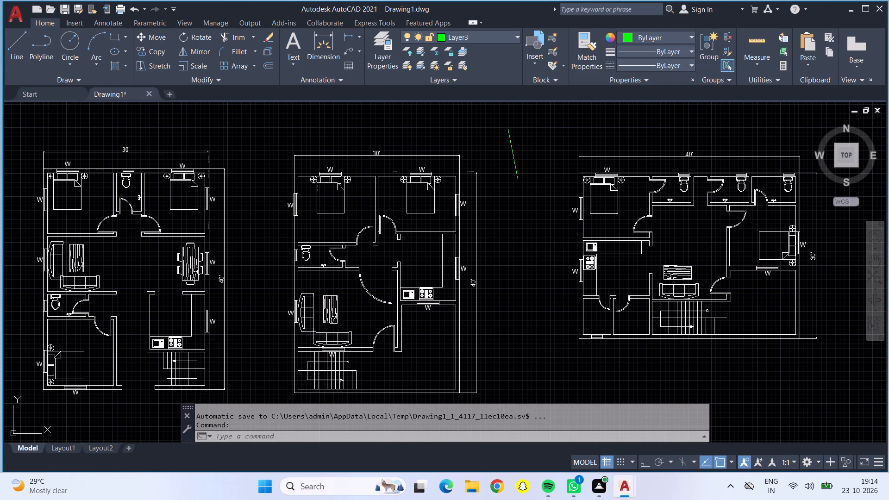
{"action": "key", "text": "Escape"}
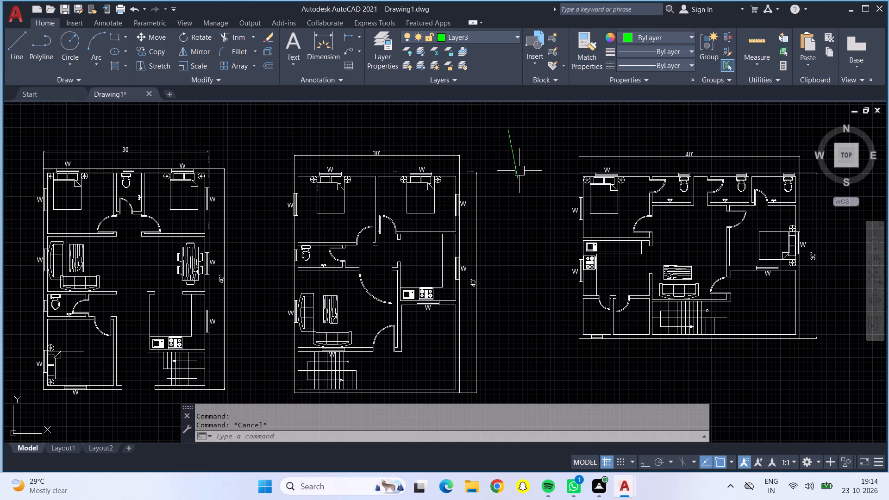
Match the green Layer3 line's properties onto the top-left bedroom's upper window lines in the second 30' by 40' plan.
{"action": "type", "text": "ma"}
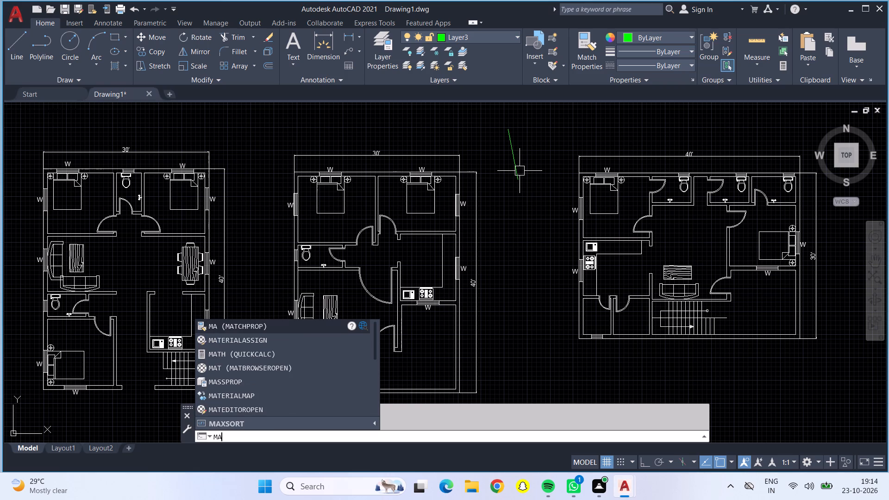
{"action": "key", "text": "Return"}
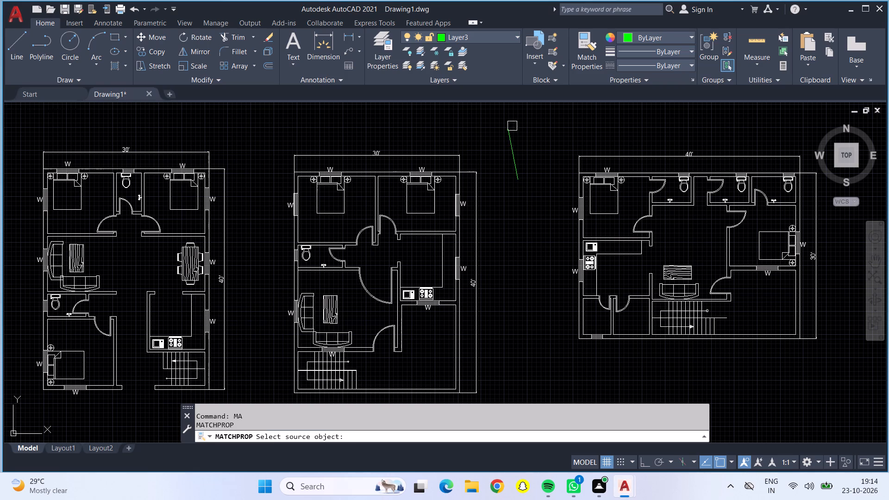
{"action": "left_click", "coordinate": [514, 141]}
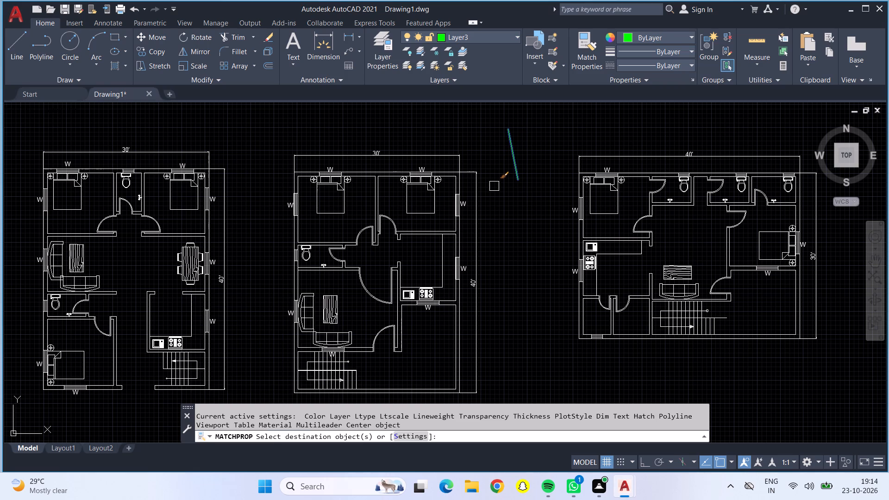
{"action": "scroll", "coordinate": [326, 178], "scroll_direction": "up", "scroll_amount": 4}
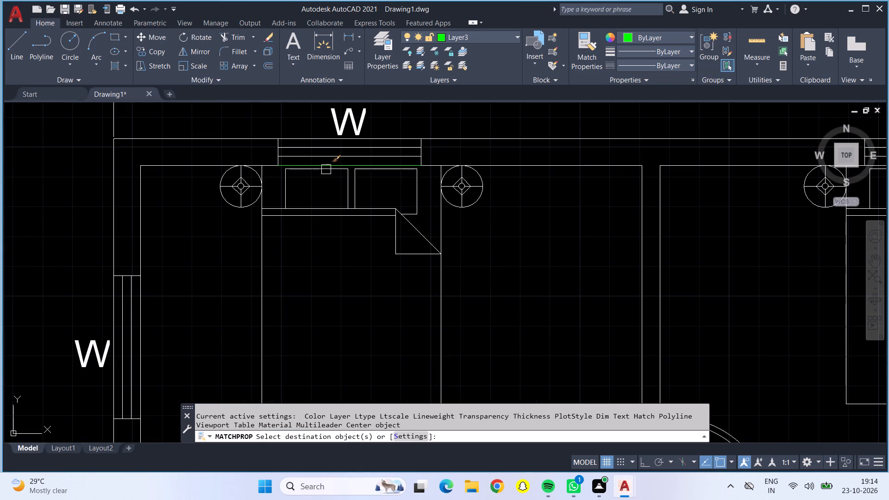
{"action": "scroll", "coordinate": [327, 166], "scroll_direction": "up", "scroll_amount": 2}
{"action": "left_click", "coordinate": [325, 162]}
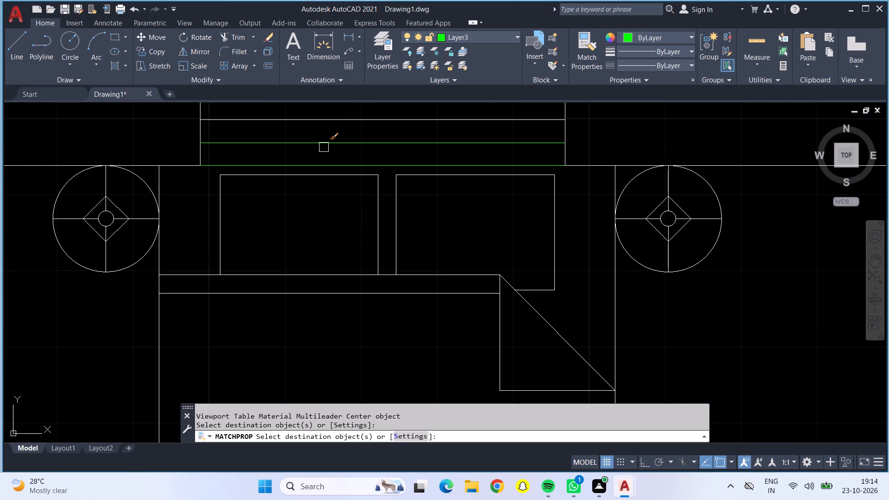
{"action": "left_click", "coordinate": [324, 144]}
{"action": "left_click", "coordinate": [331, 123]}
{"action": "middle_click_drag", "start_coordinate": [332, 121], "coordinate": [332, 189]}
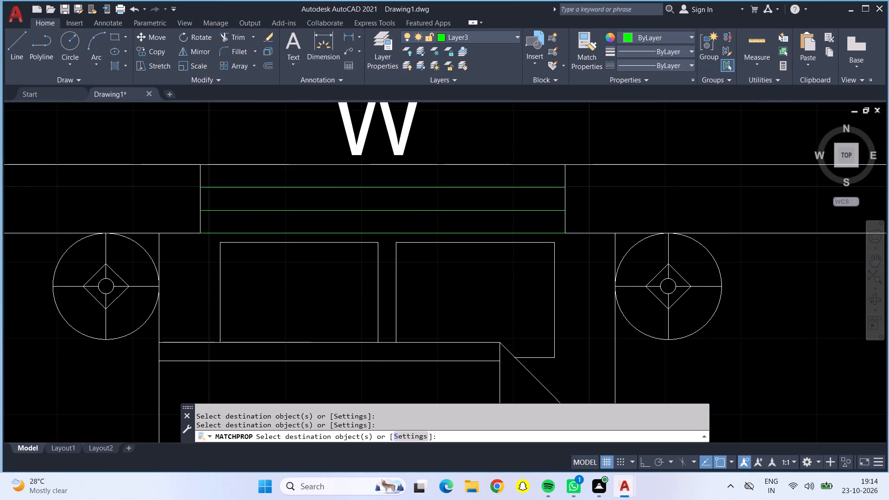
{"action": "left_click", "coordinate": [331, 162]}
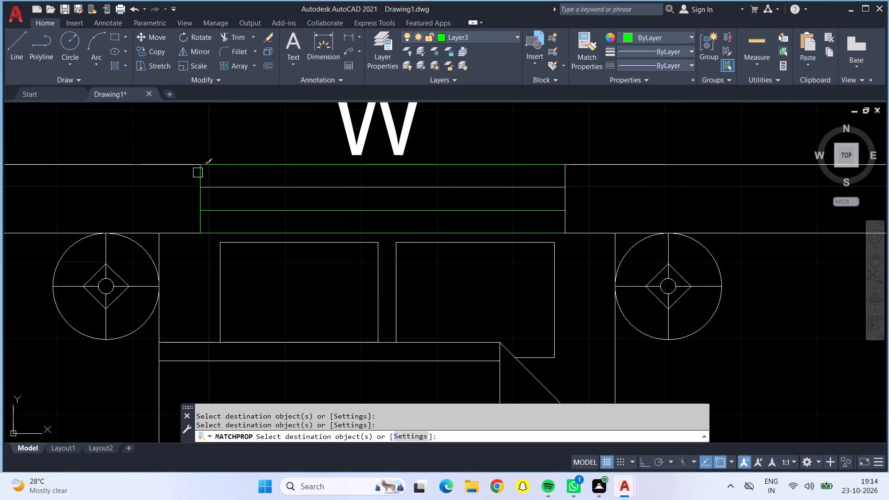
{"action": "left_click", "coordinate": [198, 173]}
{"action": "left_click", "coordinate": [565, 198]}
Match the green Layer3 properties onto the top-left bedroom's left-wall window lines in the second 30' by 40' plan.
{"action": "scroll", "coordinate": [554, 200], "scroll_direction": "down", "scroll_amount": 2}
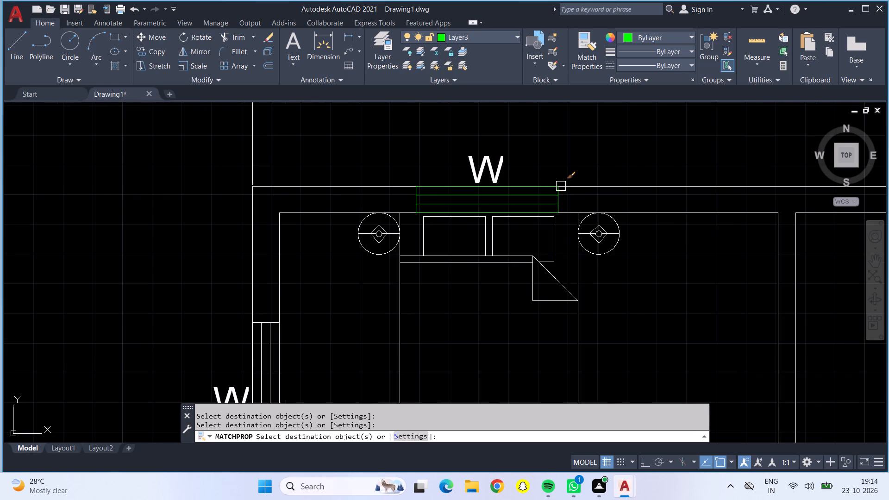
{"action": "scroll", "coordinate": [604, 160], "scroll_direction": "down", "scroll_amount": 1}
{"action": "scroll", "coordinate": [383, 312], "scroll_direction": "up", "scroll_amount": 2}
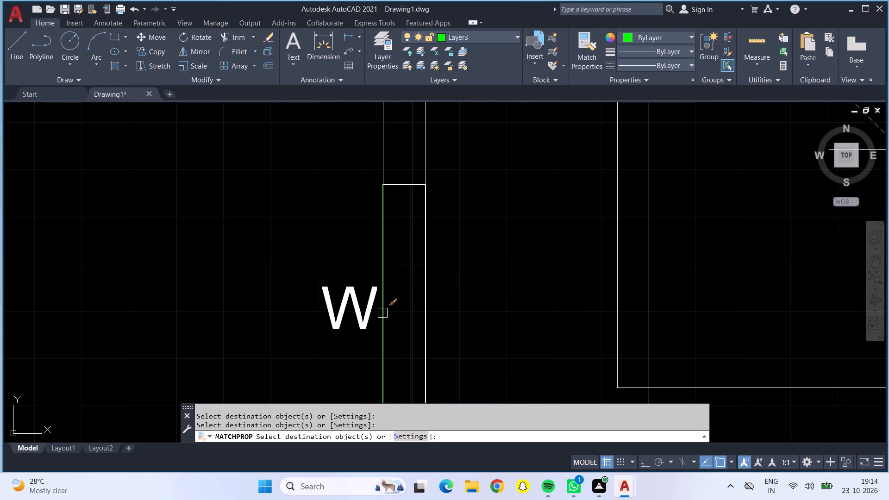
{"action": "left_click", "coordinate": [382, 313]}
{"action": "left_click", "coordinate": [396, 322]}
{"action": "left_click", "coordinate": [410, 327]}
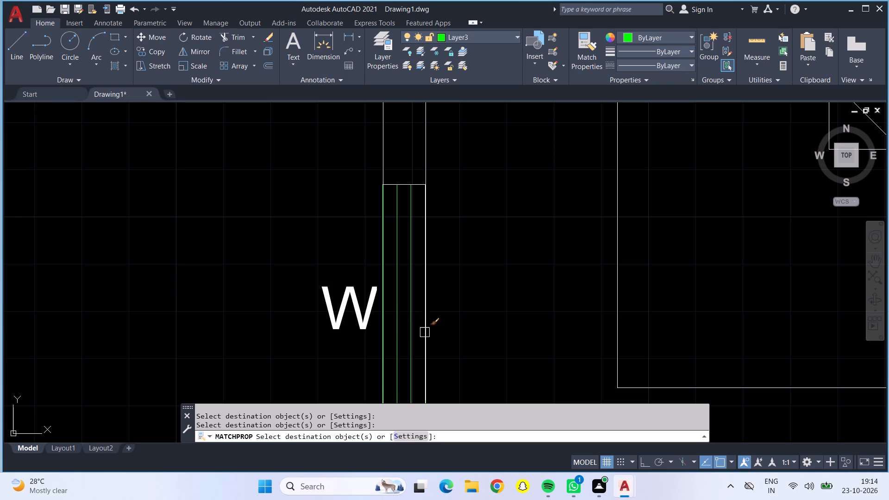
{"action": "left_click", "coordinate": [421, 335]}
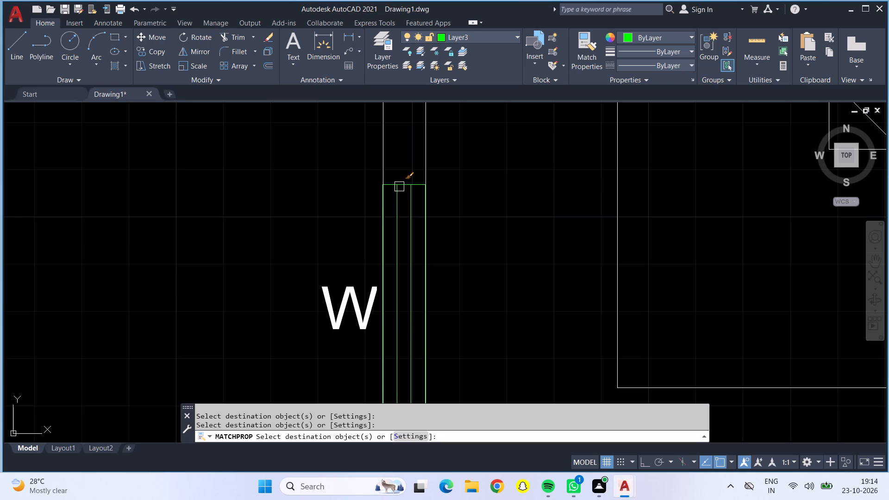
{"action": "left_click", "coordinate": [406, 182]}
{"action": "middle_click_drag", "start_coordinate": [444, 240], "coordinate": [432, 105]}
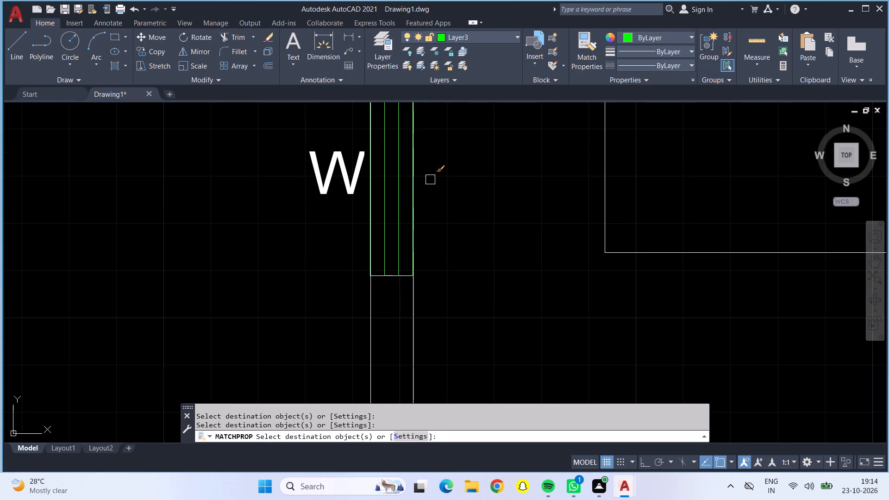
{"action": "scroll", "coordinate": [384, 272], "scroll_direction": "up", "scroll_amount": 2}
{"action": "left_click", "coordinate": [394, 284]}
{"action": "scroll", "coordinate": [398, 284], "scroll_direction": "up", "scroll_amount": 1}
{"action": "scroll", "coordinate": [398, 284], "scroll_direction": "down", "scroll_amount": 3}
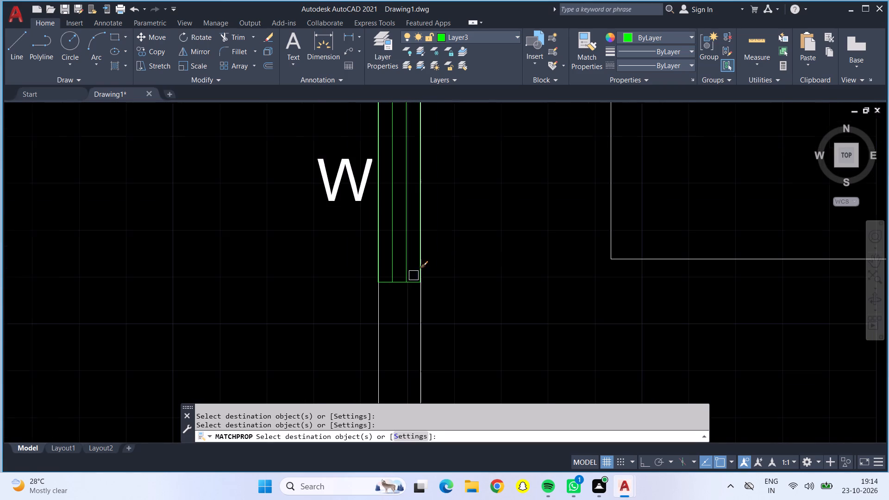
Match the green Layer3 properties onto the top-right bedroom's right-wall window lines in the second 30' by 40' plan.
{"action": "scroll", "coordinate": [549, 264], "scroll_direction": "down", "scroll_amount": 1}
{"action": "middle_click_drag", "start_coordinate": [541, 269], "coordinate": [16, 280]}
{"action": "scroll", "coordinate": [13, 276], "scroll_direction": "down", "scroll_amount": 1}
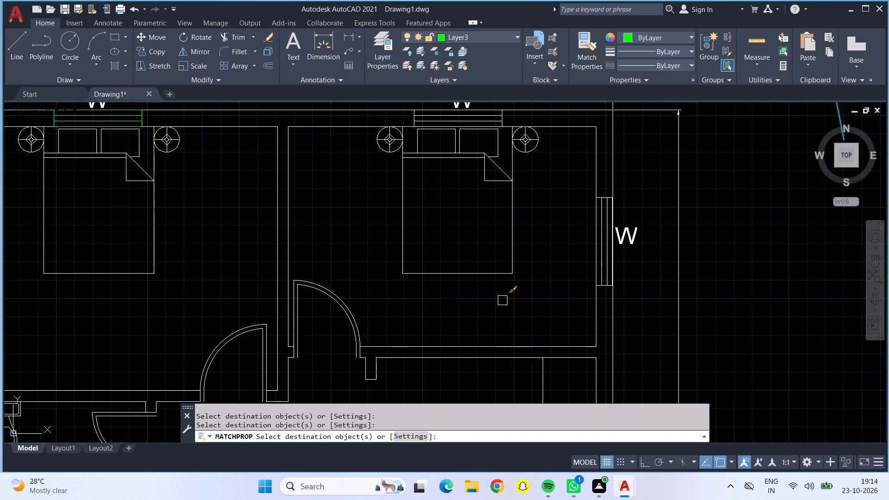
{"action": "scroll", "coordinate": [607, 277], "scroll_direction": "up", "scroll_amount": 2}
{"action": "left_click", "coordinate": [607, 278]}
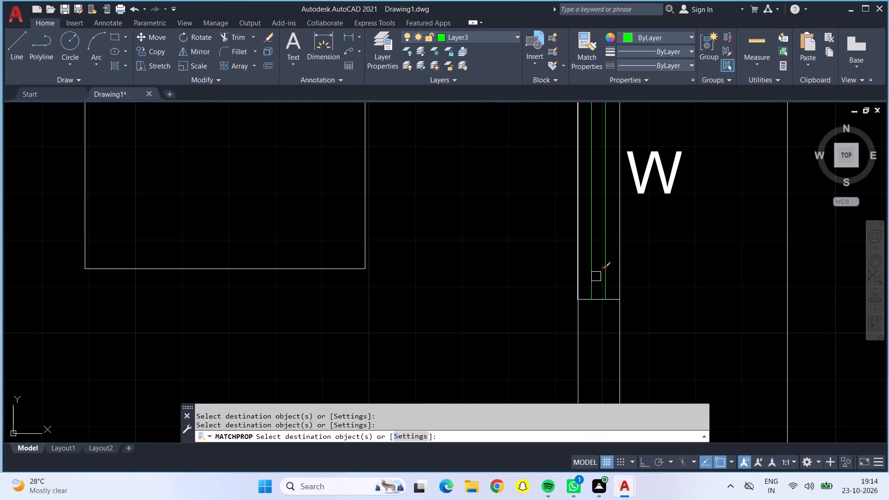
{"action": "left_click", "coordinate": [592, 277]}
{"action": "left_click", "coordinate": [574, 281]}
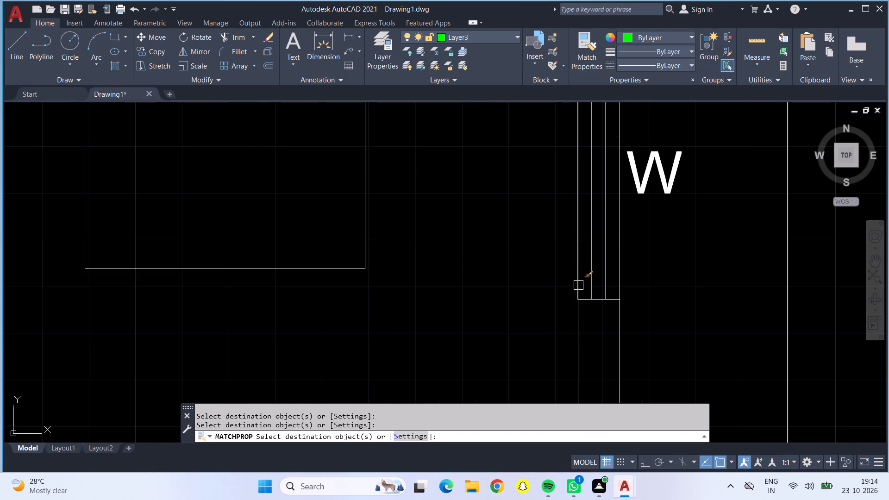
{"action": "left_click", "coordinate": [595, 302]}
{"action": "left_click", "coordinate": [623, 286]}
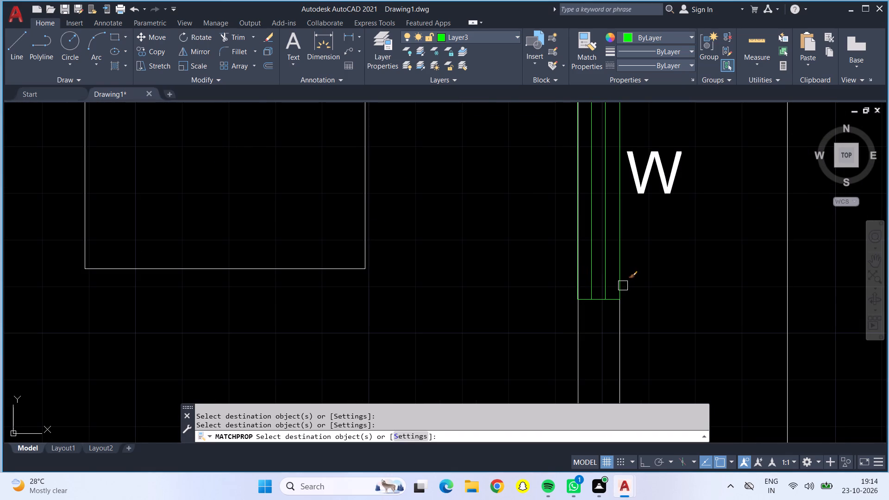
{"action": "middle_click_drag", "start_coordinate": [501, 224], "coordinate": [501, 350]}
{"action": "scroll", "coordinate": [500, 256], "scroll_direction": "up", "scroll_amount": 1}
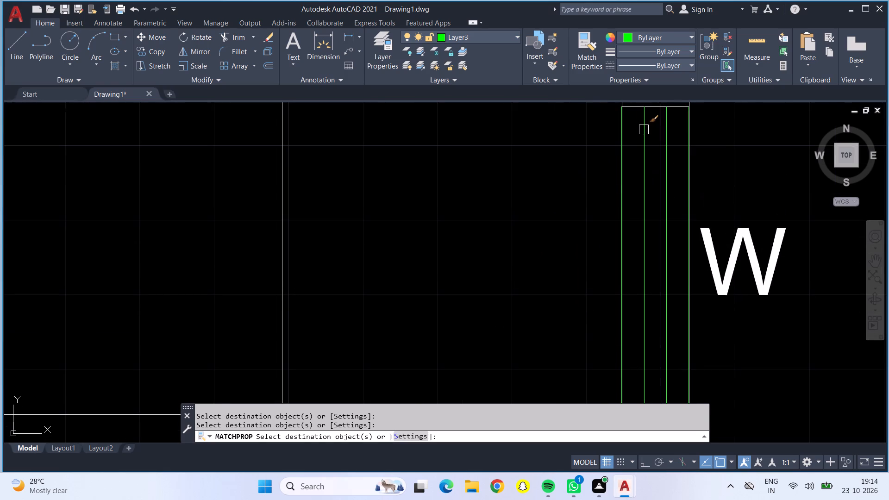
{"action": "middle_click_drag", "start_coordinate": [637, 131], "coordinate": [633, 178]}
{"action": "scroll", "coordinate": [634, 156], "scroll_direction": "up", "scroll_amount": 2}
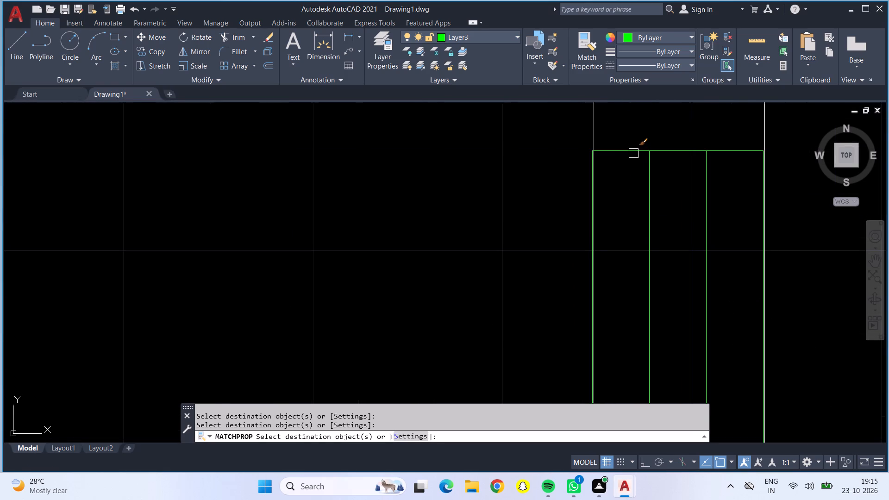
{"action": "left_click", "coordinate": [632, 150]}
Match the green Layer3 properties onto the top-right bedroom's upper window lines in the second 30' by 40' plan.
{"action": "scroll", "coordinate": [624, 148], "scroll_direction": "down", "scroll_amount": 2}
{"action": "scroll", "coordinate": [551, 157], "scroll_direction": "down", "scroll_amount": 1}
{"action": "middle_click_drag", "start_coordinate": [550, 157], "coordinate": [604, 343]}
{"action": "scroll", "coordinate": [550, 157], "scroll_direction": "down", "scroll_amount": 1}
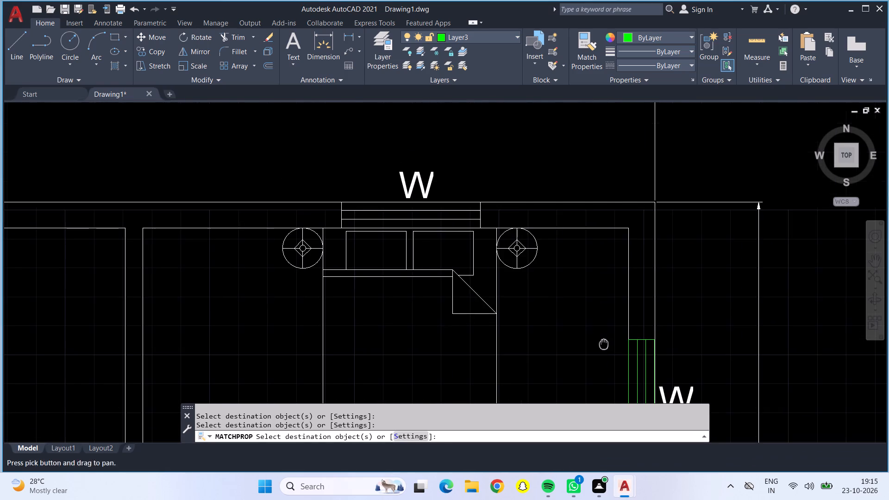
{"action": "scroll", "coordinate": [431, 211], "scroll_direction": "up", "scroll_amount": 3}
{"action": "left_click", "coordinate": [430, 207]}
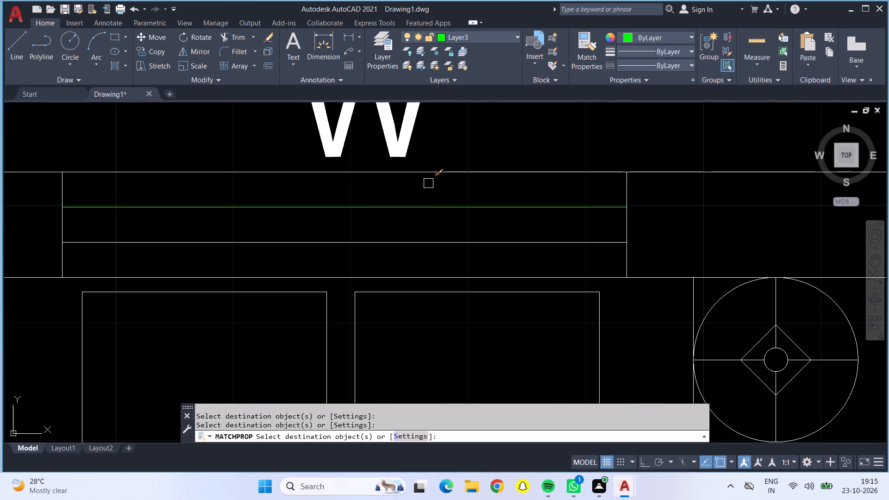
{"action": "left_click", "coordinate": [432, 169]}
{"action": "left_click", "coordinate": [446, 238]}
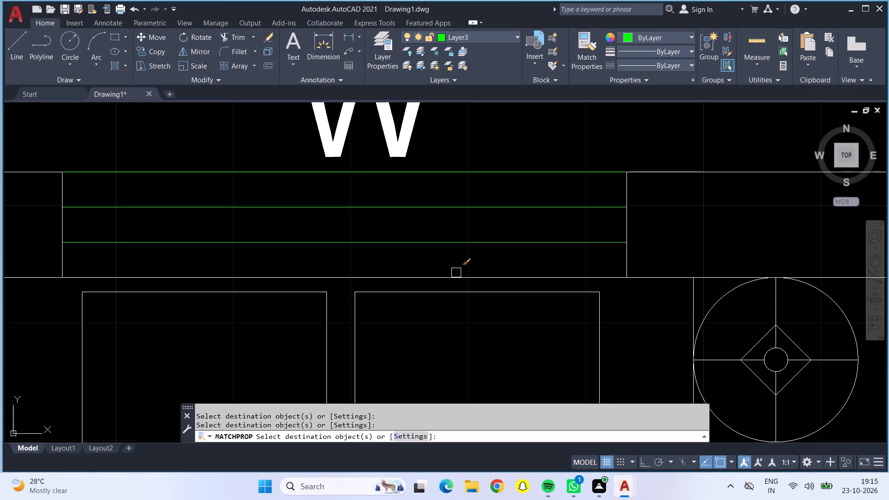
{"action": "left_click", "coordinate": [456, 274]}
{"action": "left_click", "coordinate": [629, 260]}
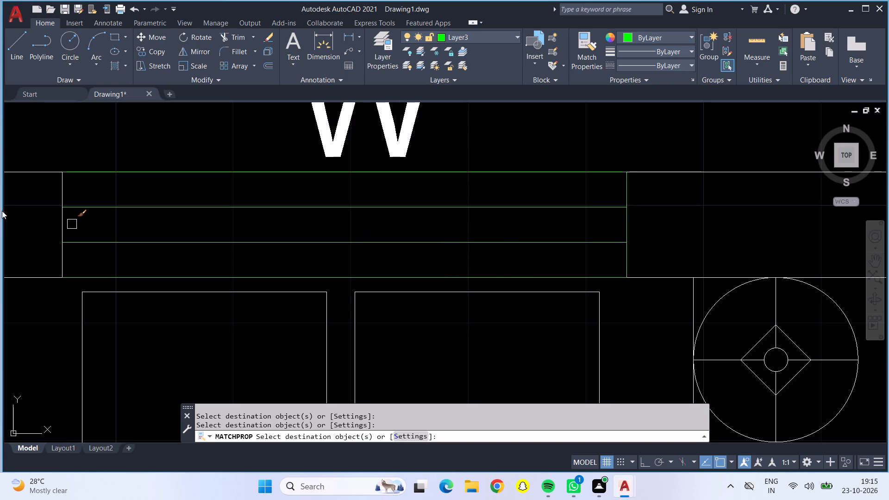
{"action": "left_click", "coordinate": [66, 213]}
Match the green Layer3 properties onto the kitchen's right-wall window lines in the second 30' by 40' plan.
{"action": "scroll", "coordinate": [67, 213], "scroll_direction": "down", "scroll_amount": 1}
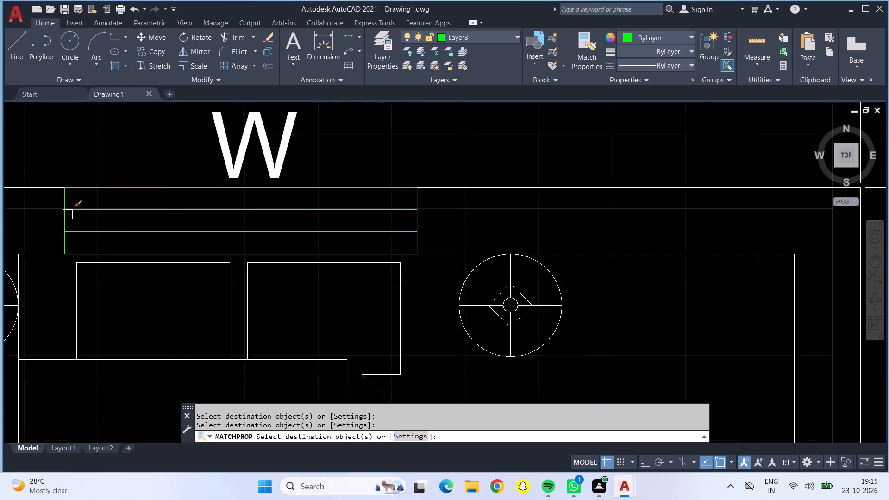
{"action": "scroll", "coordinate": [68, 214], "scroll_direction": "down", "scroll_amount": 2}
{"action": "scroll", "coordinate": [262, 210], "scroll_direction": "down", "scroll_amount": 2}
{"action": "middle_click_drag", "start_coordinate": [278, 190], "coordinate": [279, 164]}
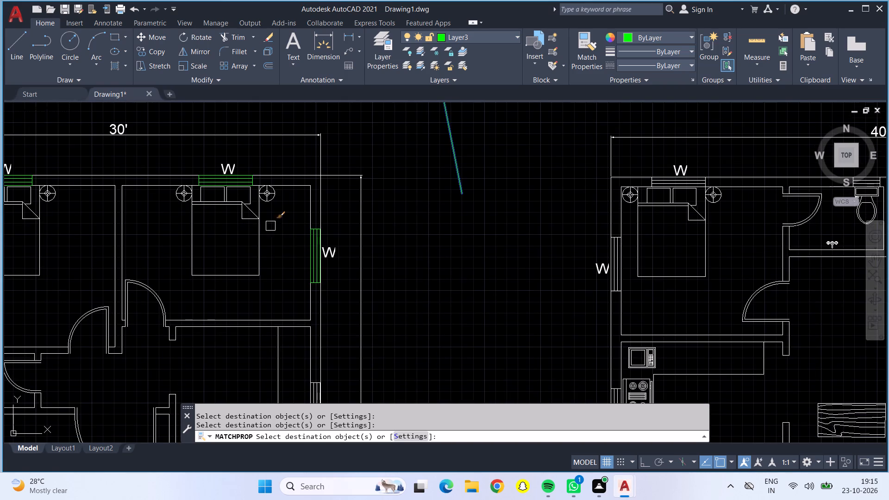
{"action": "middle_click_drag", "start_coordinate": [275, 268], "coordinate": [259, 147]}
{"action": "scroll", "coordinate": [305, 293], "scroll_direction": "up", "scroll_amount": 3}
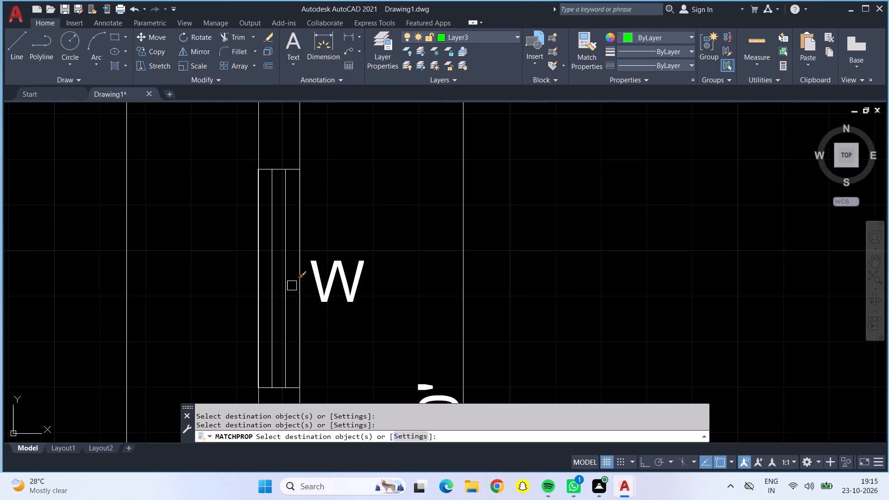
{"action": "left_click", "coordinate": [300, 286]}
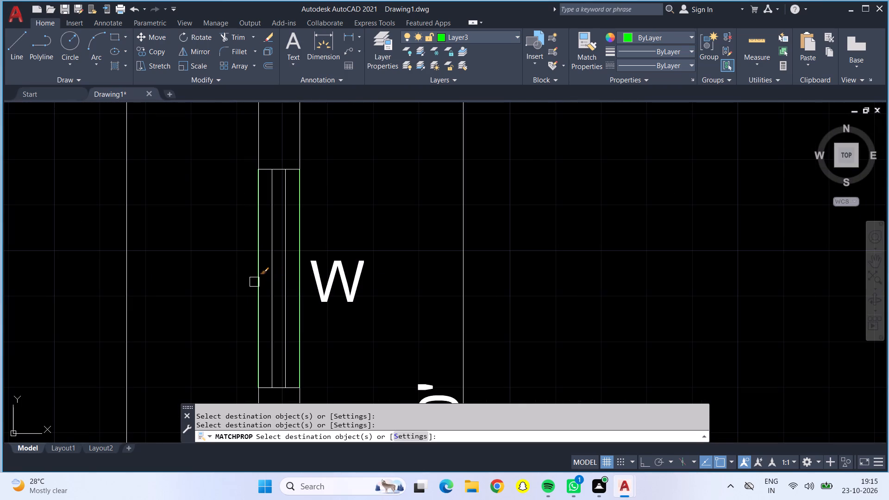
{"action": "left_click", "coordinate": [254, 282]}
{"action": "left_click", "coordinate": [285, 288]}
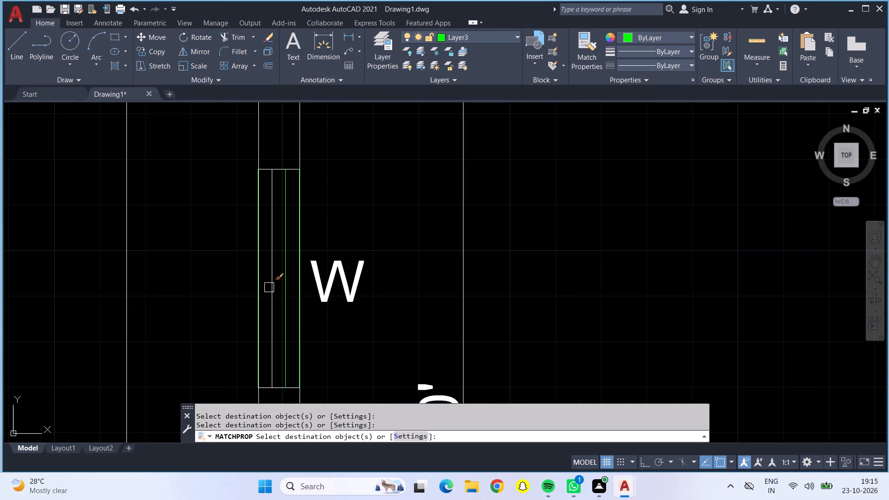
{"action": "left_click", "coordinate": [266, 287]}
{"action": "left_click", "coordinate": [275, 287]}
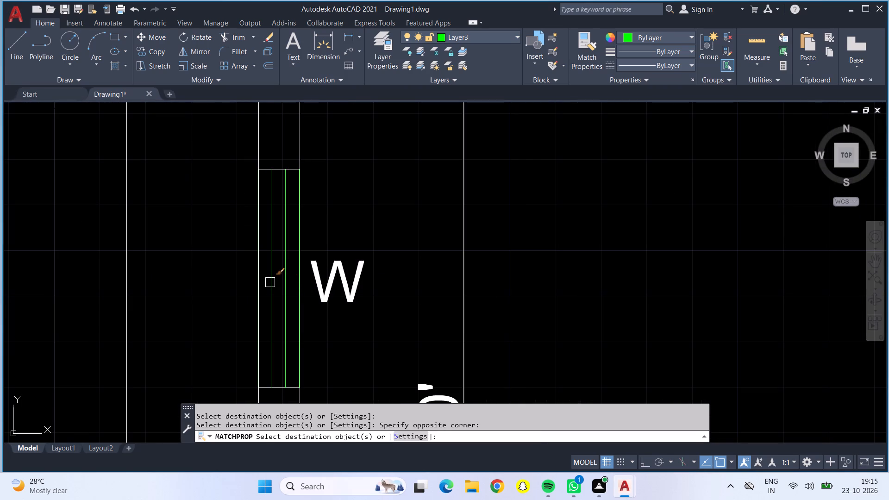
{"action": "left_click", "coordinate": [269, 282]}
{"action": "left_click", "coordinate": [276, 171]}
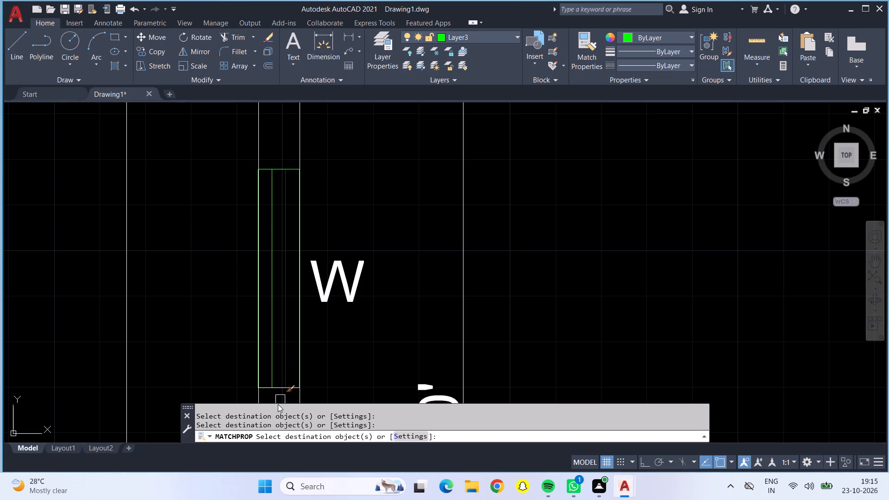
{"action": "left_click", "coordinate": [277, 387]}
Match the green Layer3 properties onto the window lines in the kitchen's lower wall, below the stove, in the second 30' by 40' plan.
{"action": "scroll", "coordinate": [274, 363], "scroll_direction": "down", "scroll_amount": 1}
{"action": "scroll", "coordinate": [346, 340], "scroll_direction": "down", "scroll_amount": 1}
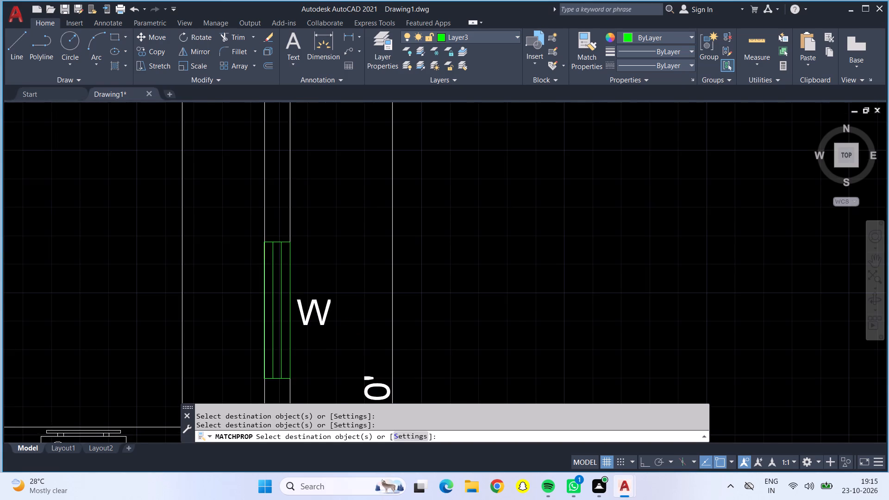
{"action": "middle_click_drag", "start_coordinate": [347, 340], "coordinate": [345, 90]}
{"action": "scroll", "coordinate": [345, 206], "scroll_direction": "down", "scroll_amount": 1}
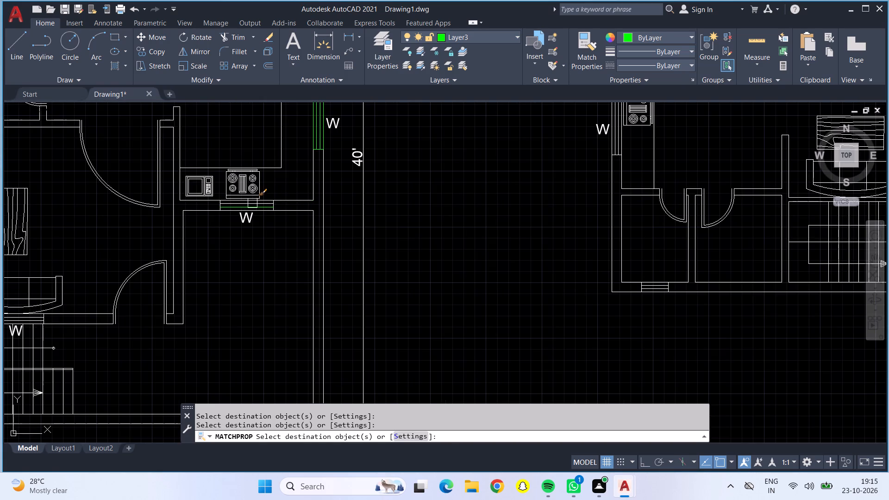
{"action": "scroll", "coordinate": [242, 203], "scroll_direction": "up", "scroll_amount": 5}
{"action": "left_click", "coordinate": [244, 177]}
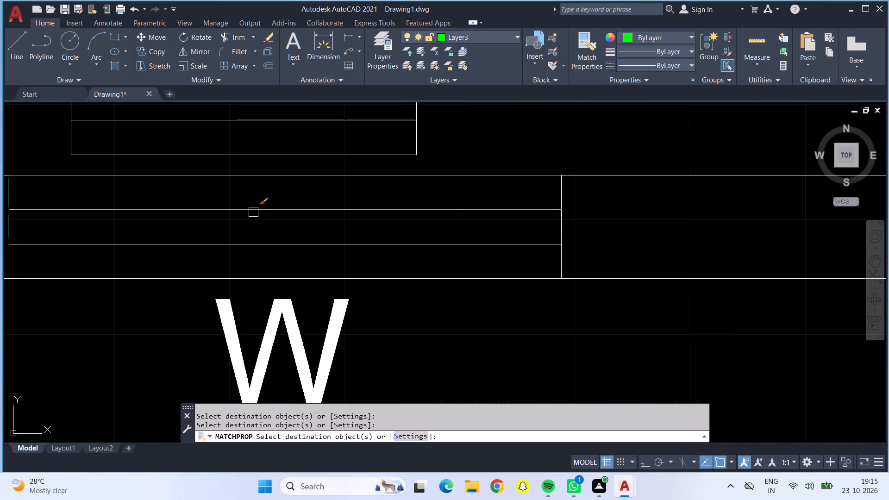
{"action": "left_click", "coordinate": [255, 208]}
{"action": "left_click", "coordinate": [263, 243]}
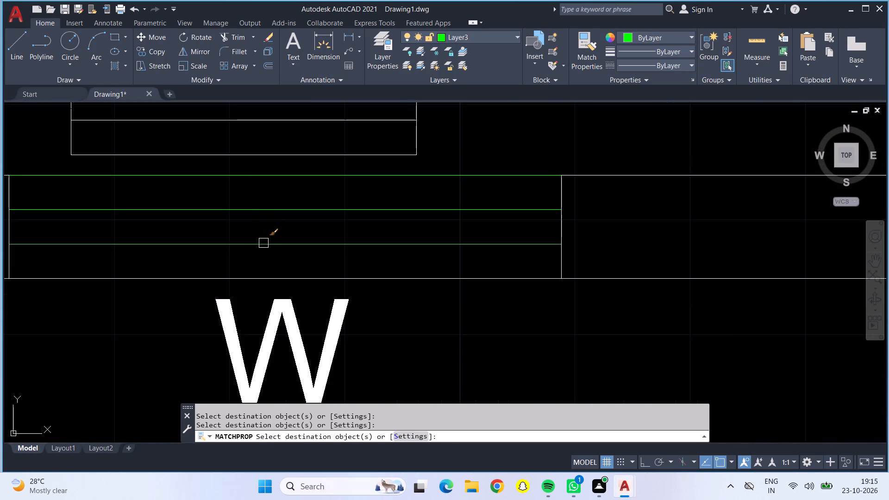
{"action": "left_click", "coordinate": [266, 276]}
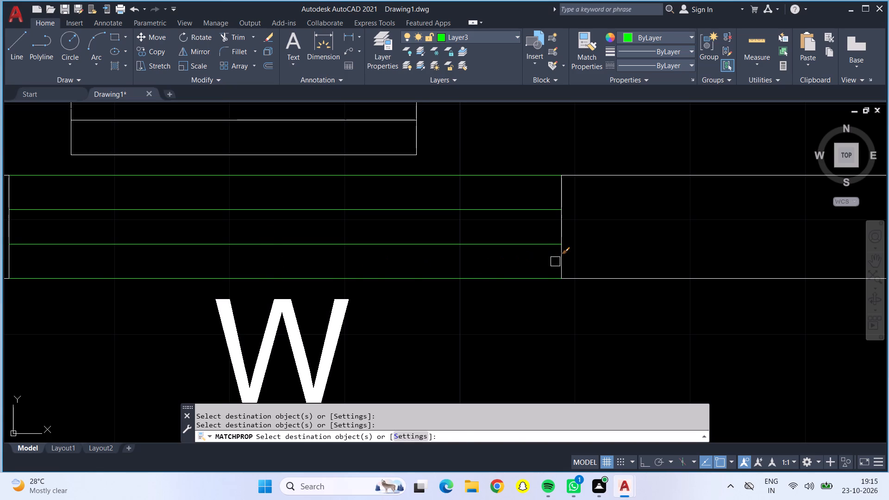
{"action": "left_click", "coordinate": [556, 262]}
{"action": "left_click", "coordinate": [564, 258]}
{"action": "left_click", "coordinate": [563, 257]}
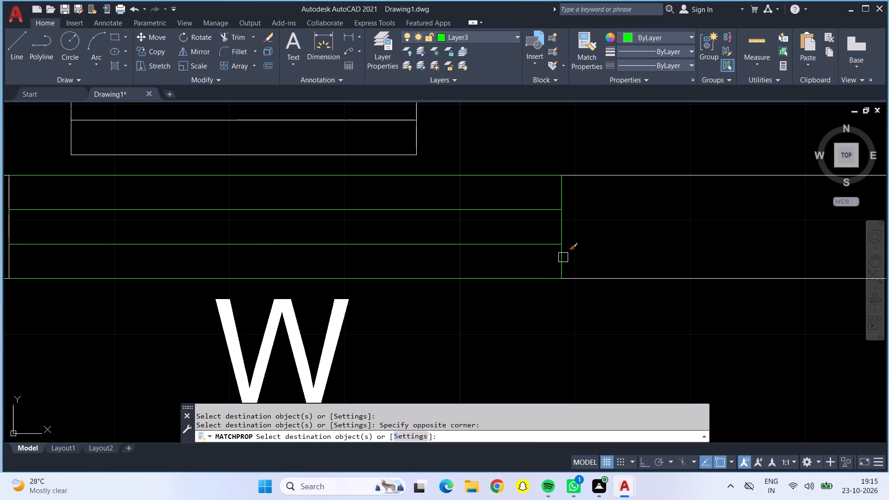
{"action": "left_click", "coordinate": [11, 220]}
Match the green Layer3 properties onto the window lines between the living room's lower sofa and the staircase in the second 30' by 40' plan.
{"action": "scroll", "coordinate": [34, 223], "scroll_direction": "down", "scroll_amount": 3}
{"action": "scroll", "coordinate": [42, 270], "scroll_direction": "down", "scroll_amount": 1}
{"action": "middle_click_drag", "start_coordinate": [42, 270], "coordinate": [146, 289]}
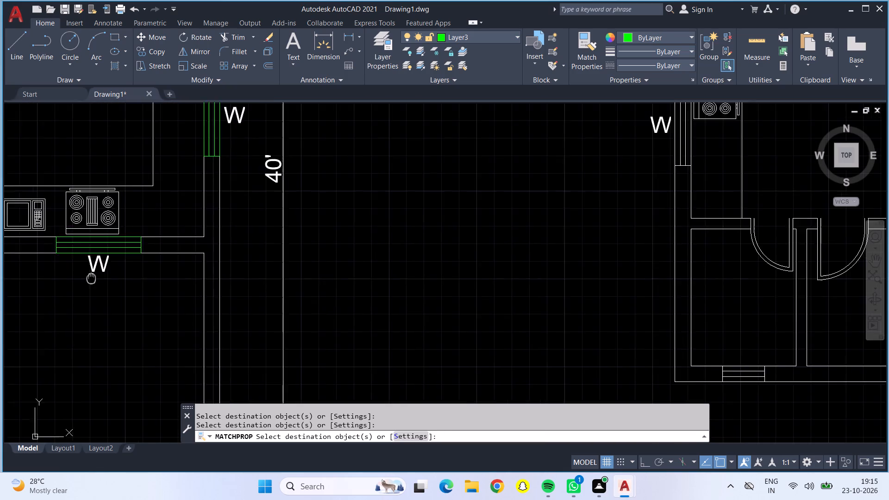
{"action": "middle_click_drag", "start_coordinate": [146, 289], "coordinate": [363, 277]}
{"action": "middle_click_drag", "start_coordinate": [201, 282], "coordinate": [344, 174]}
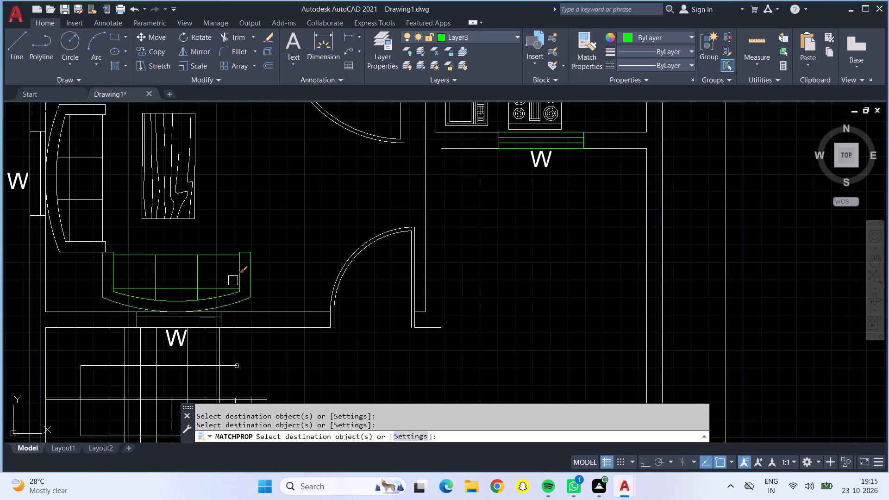
{"action": "scroll", "coordinate": [198, 322], "scroll_direction": "up", "scroll_amount": 5}
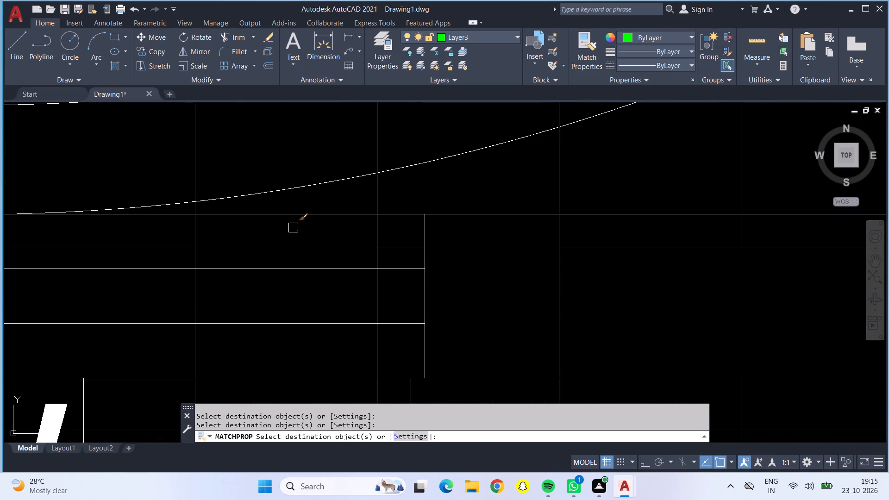
{"action": "left_click", "coordinate": [300, 213]}
{"action": "left_click", "coordinate": [303, 270]}
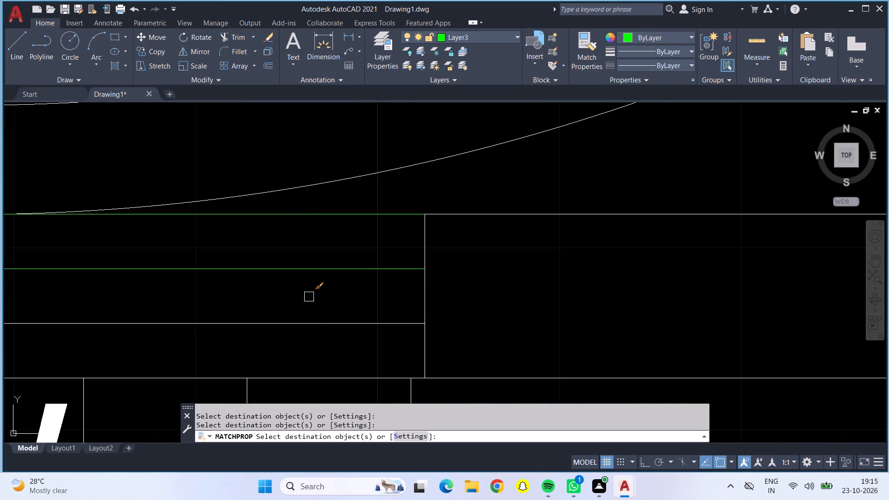
{"action": "left_click", "coordinate": [315, 323]}
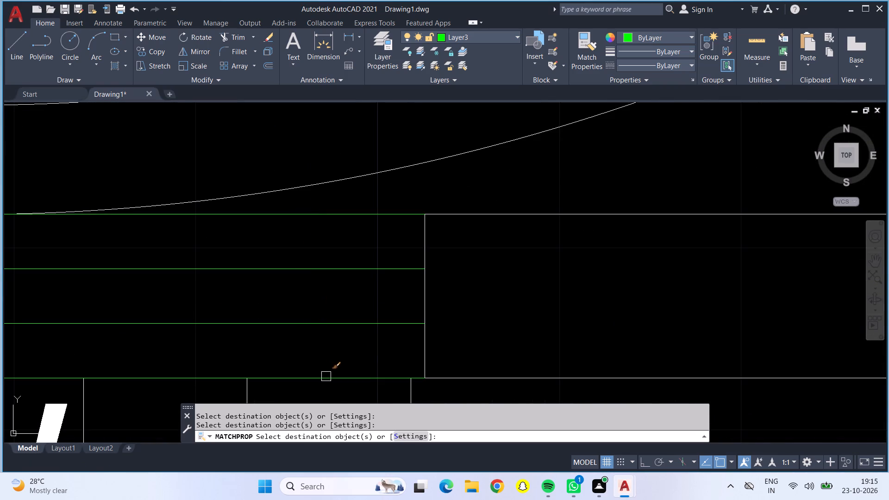
{"action": "left_click", "coordinate": [326, 376]}
{"action": "left_click", "coordinate": [427, 348]}
{"action": "scroll", "coordinate": [394, 339], "scroll_direction": "down", "scroll_amount": 2}
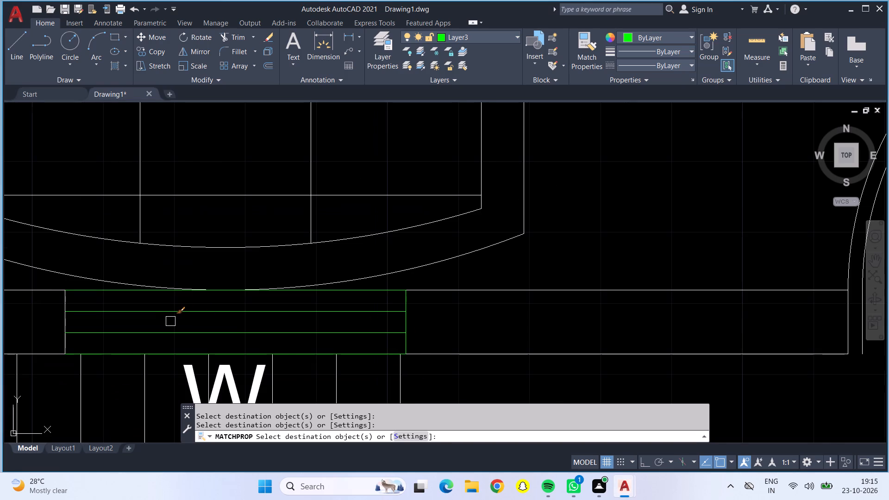
{"action": "middle_click_drag", "start_coordinate": [170, 321], "coordinate": [403, 337]}
{"action": "scroll", "coordinate": [294, 320], "scroll_direction": "up", "scroll_amount": 2}
{"action": "left_click", "coordinate": [307, 315]}
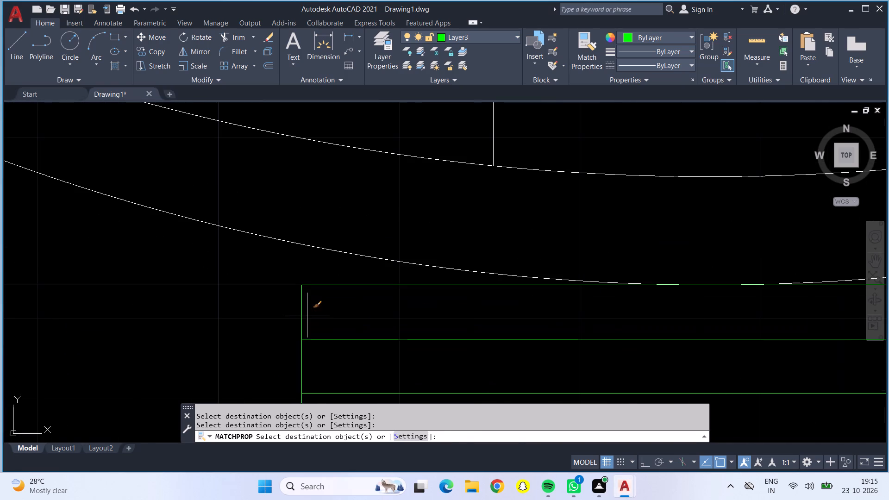
{"action": "left_click", "coordinate": [290, 312]}
Match the green Layer3 properties onto the window lines in the living room's left wall, beside the sofa, in the second 30' by 40' plan.
{"action": "scroll", "coordinate": [255, 317], "scroll_direction": "down", "scroll_amount": 2}
{"action": "middle_click_drag", "start_coordinate": [207, 321], "coordinate": [208, 321]}
{"action": "scroll", "coordinate": [207, 321], "scroll_direction": "down", "scroll_amount": 1}
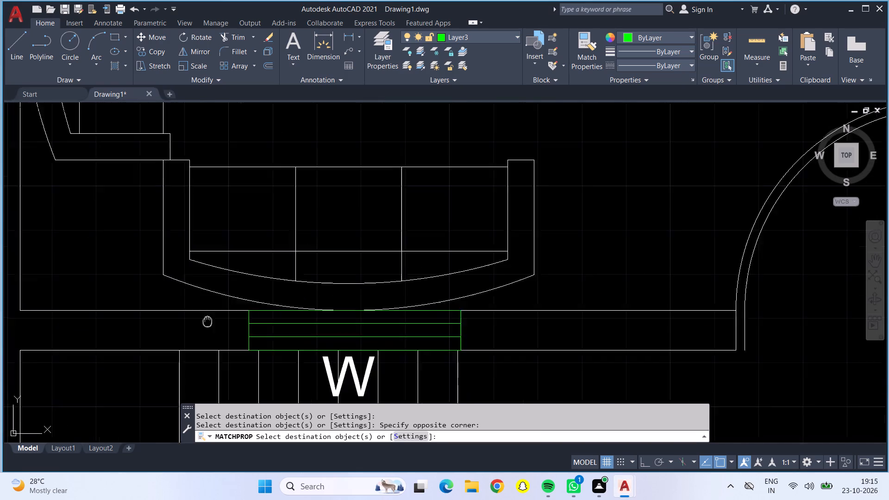
{"action": "middle_click_drag", "start_coordinate": [208, 321], "coordinate": [393, 357]}
{"action": "middle_click_drag", "start_coordinate": [255, 251], "coordinate": [322, 498]}
{"action": "scroll", "coordinate": [254, 323], "scroll_direction": "up", "scroll_amount": 2}
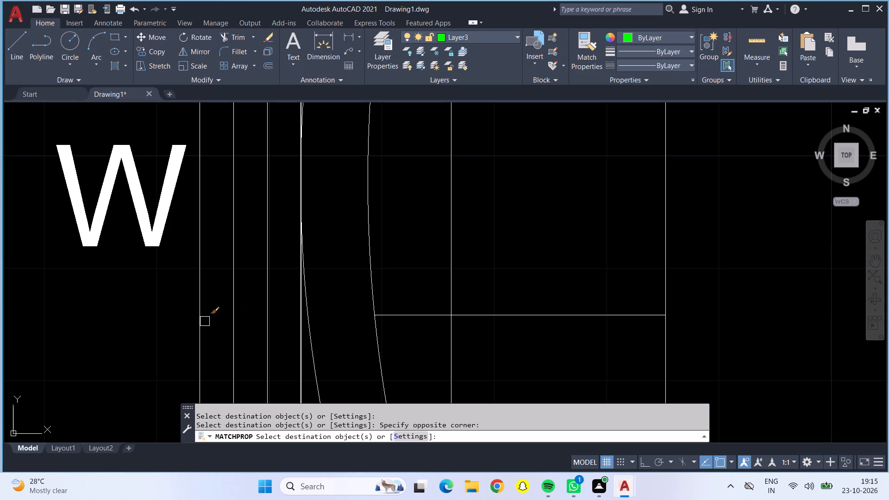
{"action": "left_click", "coordinate": [202, 321]}
{"action": "left_click", "coordinate": [232, 327]}
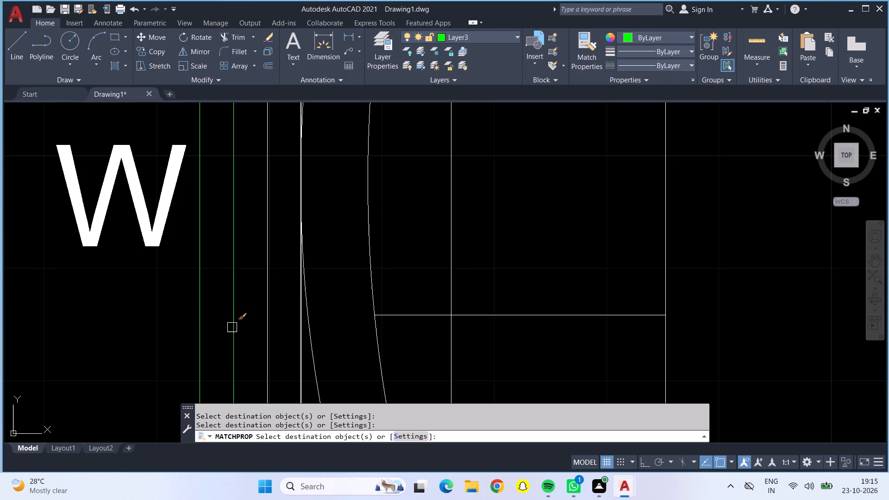
{"action": "left_click", "coordinate": [266, 333]}
{"action": "left_click", "coordinate": [299, 351]}
{"action": "scroll", "coordinate": [290, 348], "scroll_direction": "down", "scroll_amount": 1}
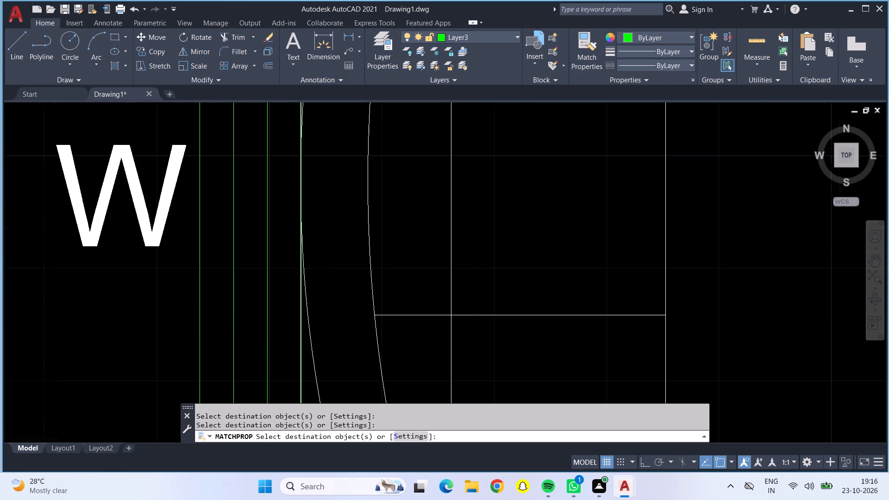
{"action": "scroll", "coordinate": [256, 209], "scroll_direction": "down", "scroll_amount": 1}
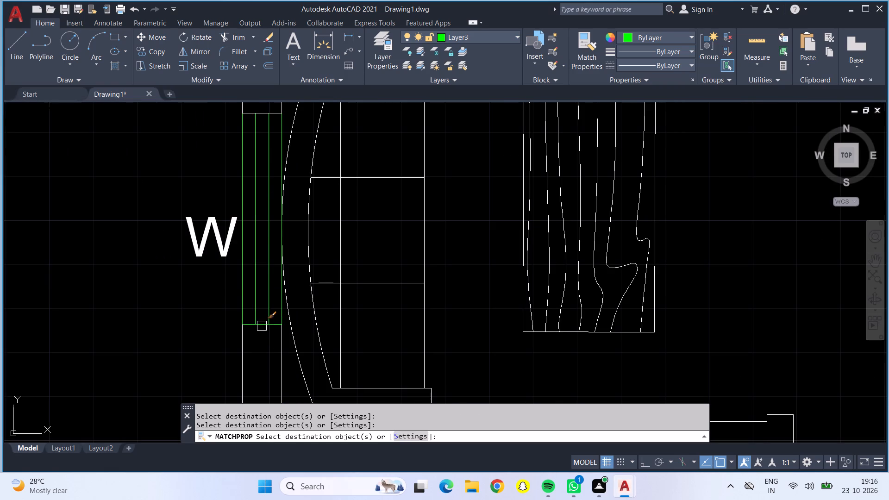
{"action": "left_click", "coordinate": [262, 326]}
{"action": "left_click", "coordinate": [264, 112]}
Match the green Layer3 properties onto the toilet's left-wall window lines in the second 30' by 40' plan.
{"action": "scroll", "coordinate": [259, 128], "scroll_direction": "down", "scroll_amount": 3}
{"action": "middle_click_drag", "start_coordinate": [230, 225], "coordinate": [210, 391]}
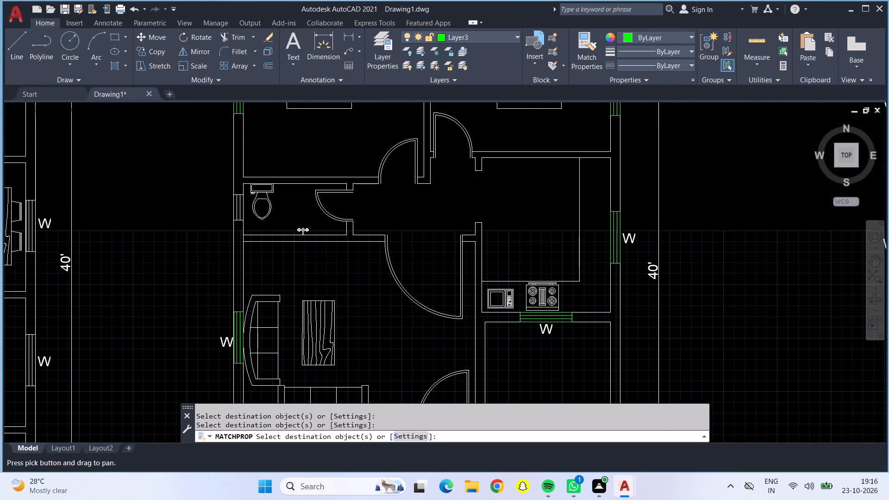
{"action": "scroll", "coordinate": [237, 193], "scroll_direction": "up", "scroll_amount": 4}
{"action": "left_click", "coordinate": [240, 203]}
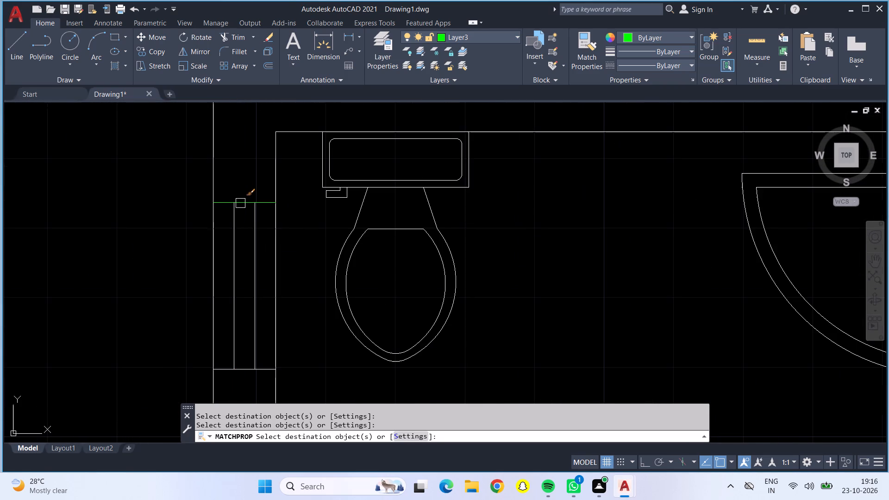
{"action": "left_click", "coordinate": [236, 230]}
{"action": "left_click", "coordinate": [257, 242]}
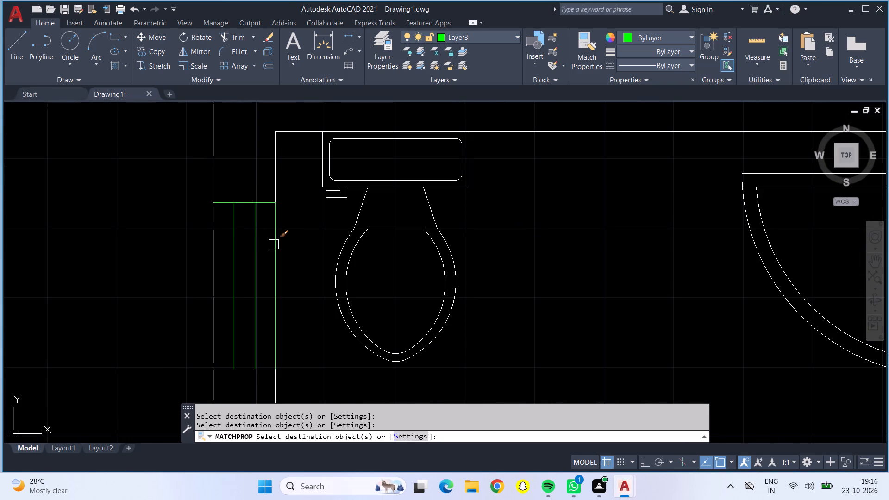
{"action": "left_click", "coordinate": [278, 245]}
{"action": "left_click", "coordinate": [212, 251]}
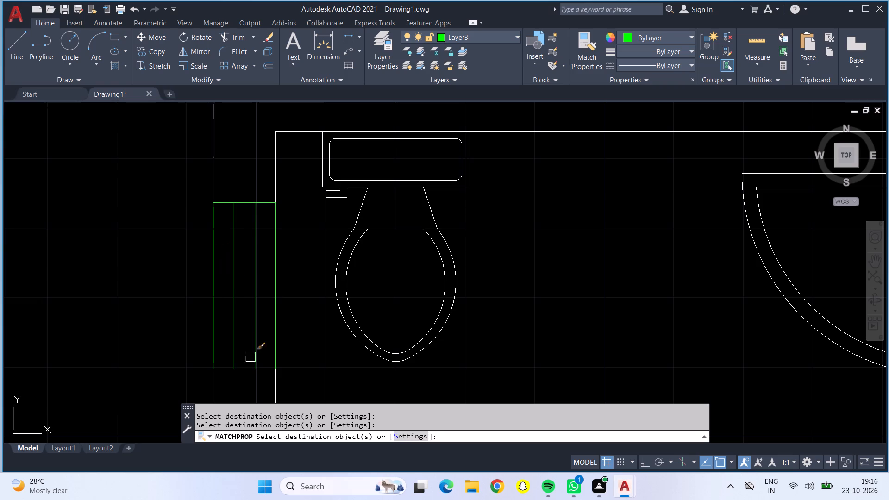
{"action": "left_click", "coordinate": [244, 369]}
Match the green Layer3 properties onto the kitchen's right-wall window lines in the first 30' by 40' plan.
{"action": "scroll", "coordinate": [239, 361], "scroll_direction": "down", "scroll_amount": 4}
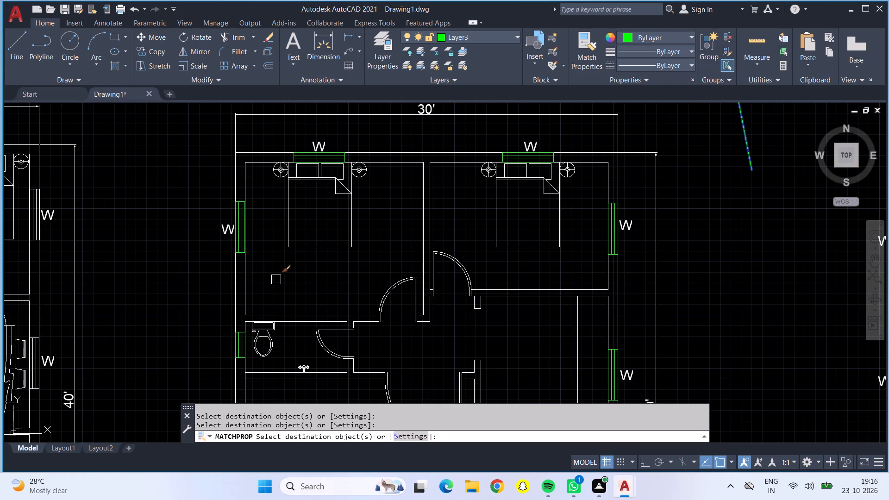
{"action": "scroll", "coordinate": [306, 278], "scroll_direction": "down", "scroll_amount": 1}
{"action": "middle_click_drag", "start_coordinate": [307, 278], "coordinate": [312, 170]}
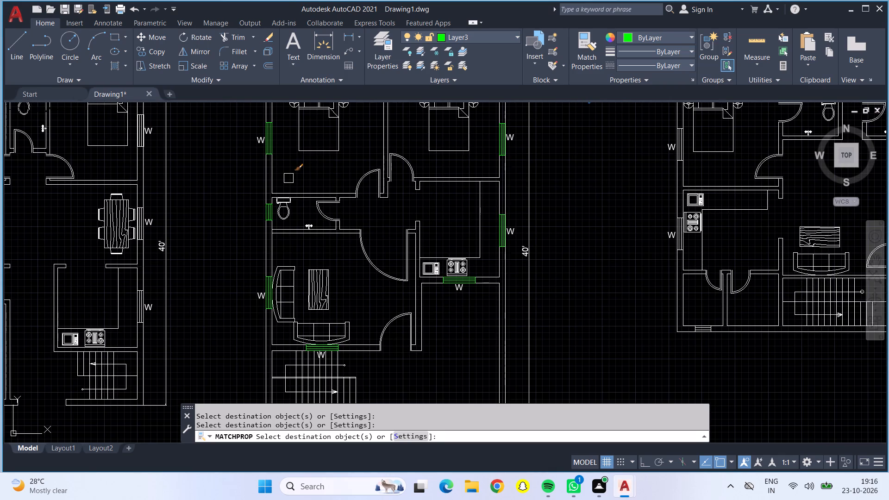
{"action": "scroll", "coordinate": [136, 315], "scroll_direction": "up", "scroll_amount": 4}
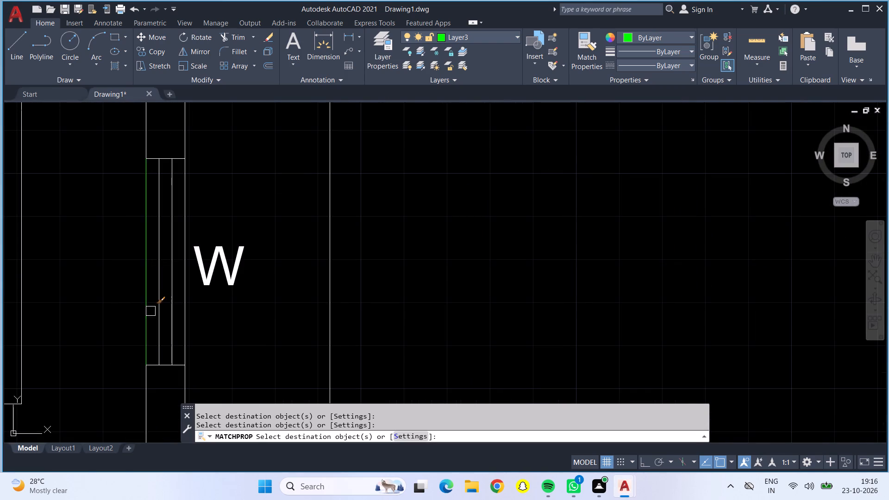
{"action": "left_click", "coordinate": [144, 312]}
{"action": "left_click", "coordinate": [158, 318]}
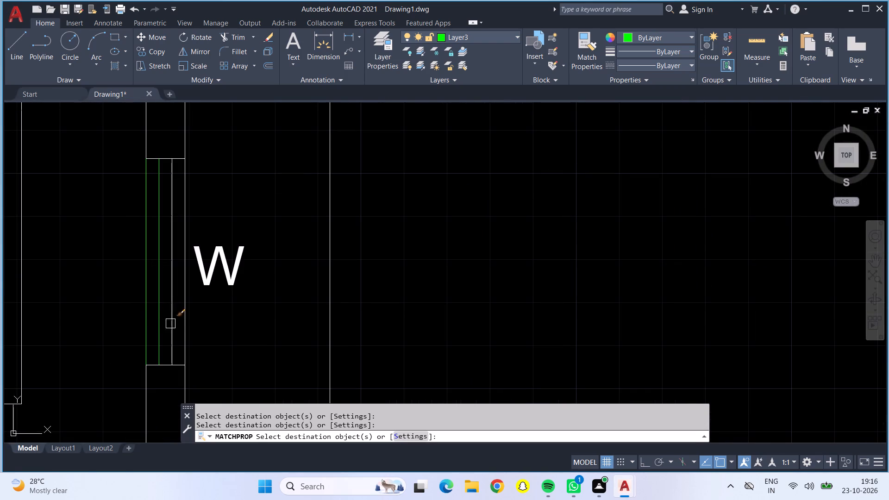
{"action": "left_click", "coordinate": [175, 326]}
{"action": "left_click", "coordinate": [182, 330]}
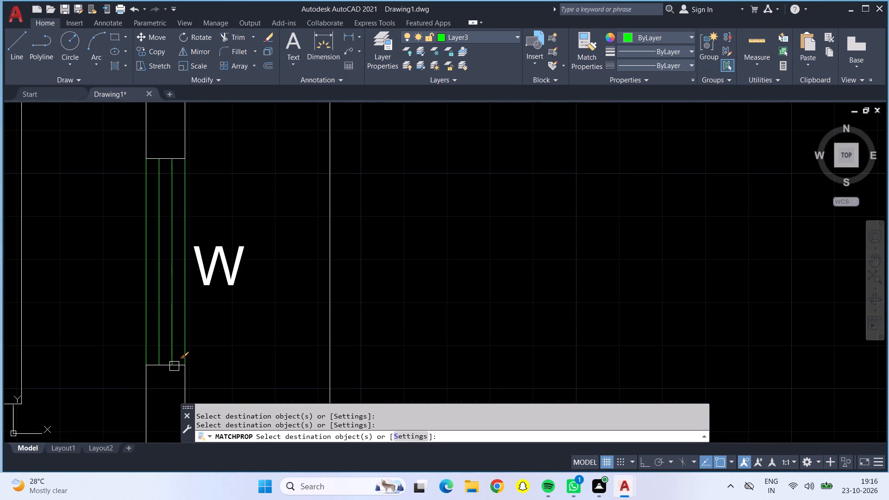
{"action": "left_click", "coordinate": [162, 364]}
{"action": "left_click", "coordinate": [167, 157]}
Match the green Layer3 properties onto the window lines in the right wall beside the dining table in the first 30' by 40' plan.
{"action": "scroll", "coordinate": [167, 156], "scroll_direction": "down", "scroll_amount": 2}
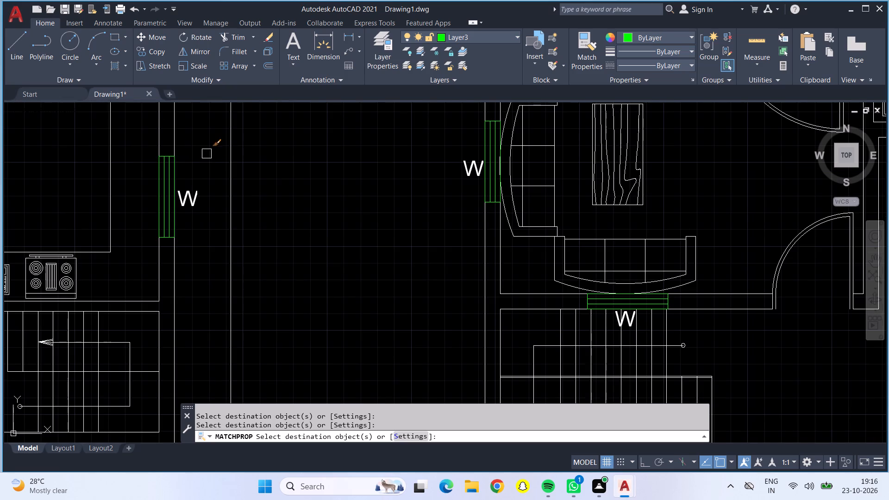
{"action": "middle_click_drag", "start_coordinate": [206, 150], "coordinate": [222, 429]}
{"action": "scroll", "coordinate": [169, 274], "scroll_direction": "up", "scroll_amount": 3}
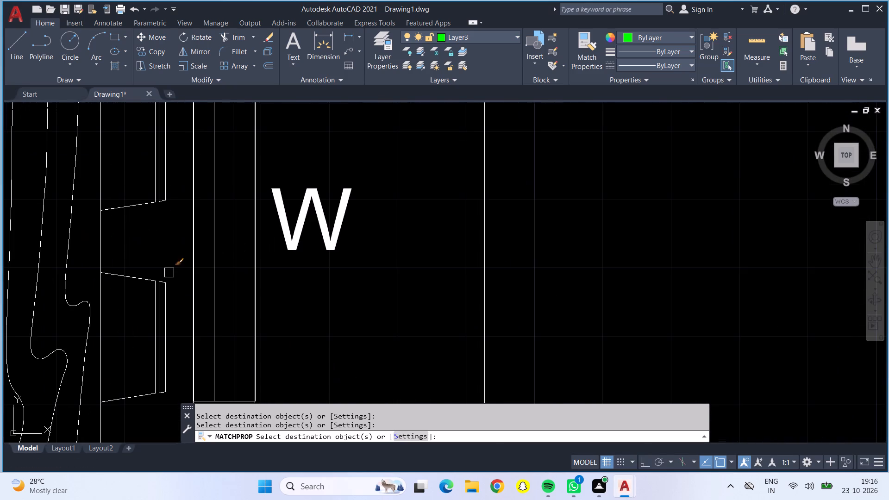
{"action": "left_click", "coordinate": [190, 275]}
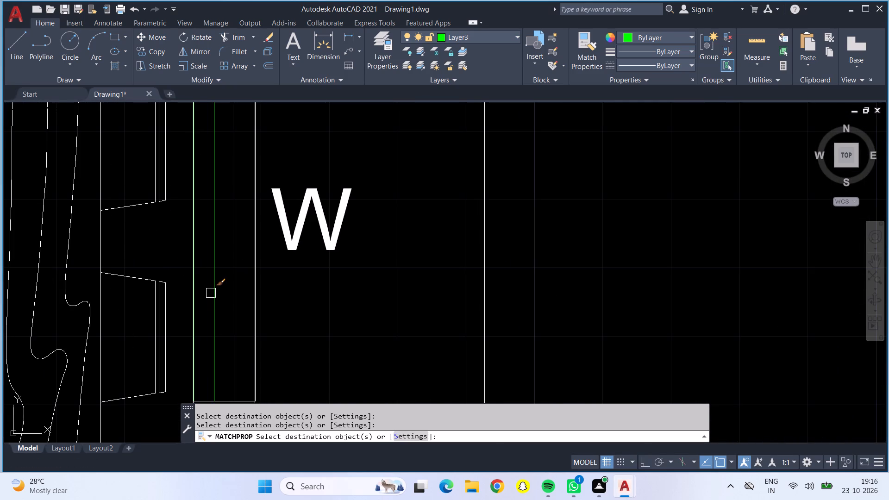
{"action": "left_click", "coordinate": [211, 293]}
{"action": "left_click", "coordinate": [234, 299]}
{"action": "left_click", "coordinate": [258, 303]}
{"action": "scroll", "coordinate": [258, 304], "scroll_direction": "down", "scroll_amount": 2}
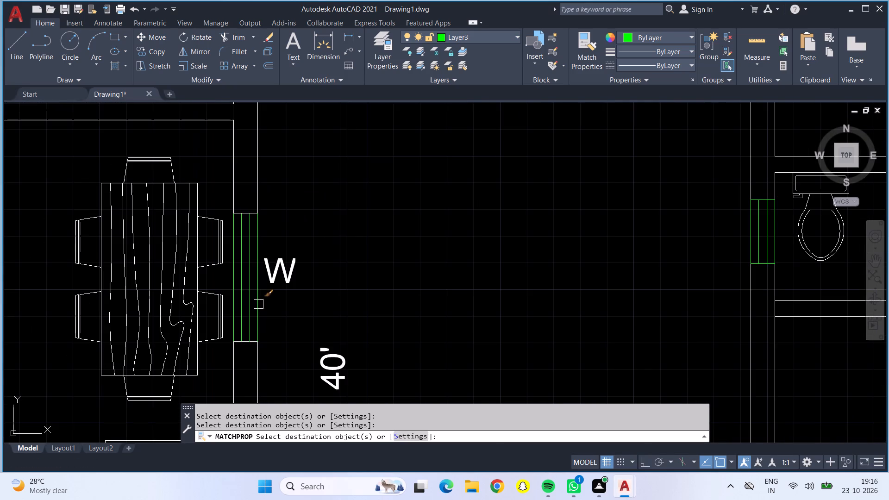
{"action": "scroll", "coordinate": [244, 206], "scroll_direction": "up", "scroll_amount": 3}
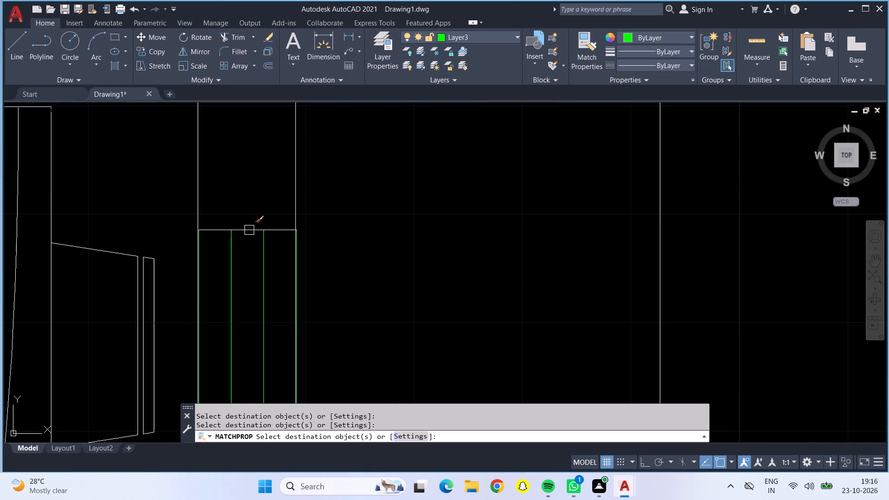
{"action": "left_click", "coordinate": [249, 227]}
{"action": "scroll", "coordinate": [249, 227], "scroll_direction": "down", "scroll_amount": 3}
{"action": "scroll", "coordinate": [251, 354], "scroll_direction": "up", "scroll_amount": 3}
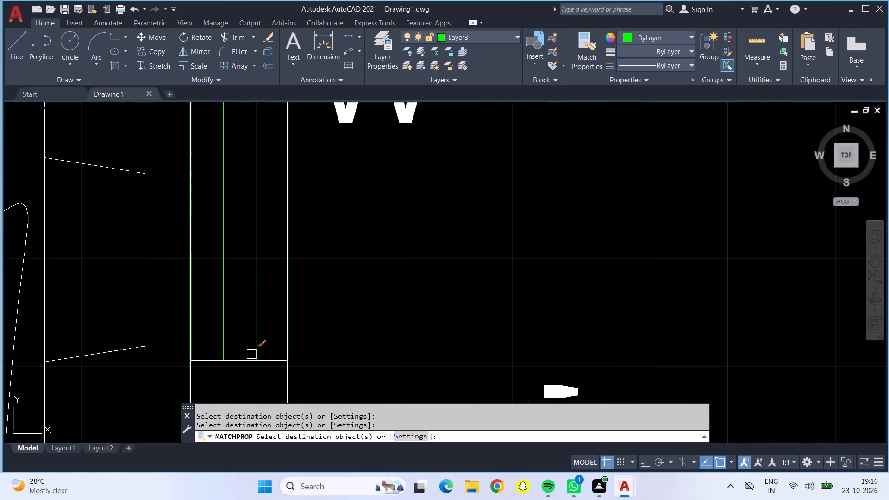
{"action": "left_click", "coordinate": [249, 360]}
Match the green Layer3 properties onto the top-right bedroom's right-wall window lines and the overlapping outer wall line in the first 30' by 40' plan.
{"action": "scroll", "coordinate": [246, 349], "scroll_direction": "down", "scroll_amount": 4}
{"action": "middle_click_drag", "start_coordinate": [274, 209], "coordinate": [275, 212]}
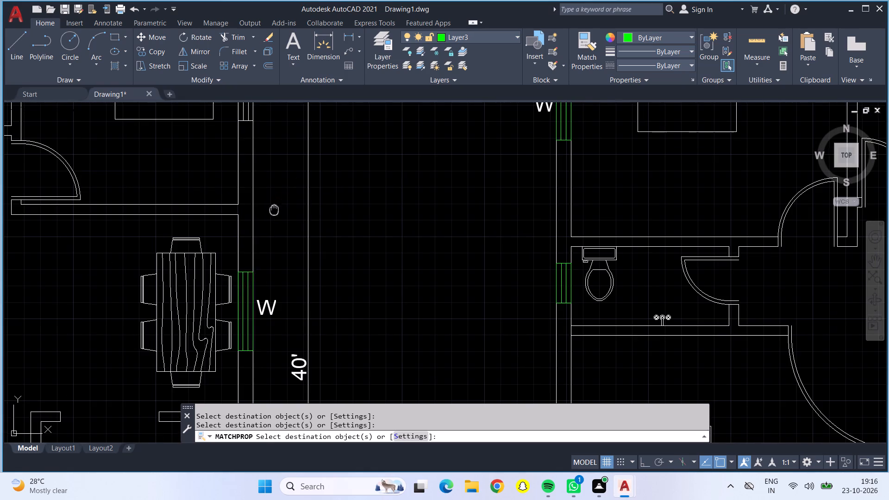
{"action": "middle_click_drag", "start_coordinate": [275, 212], "coordinate": [289, 387]}
{"action": "scroll", "coordinate": [262, 210], "scroll_direction": "up", "scroll_amount": 2}
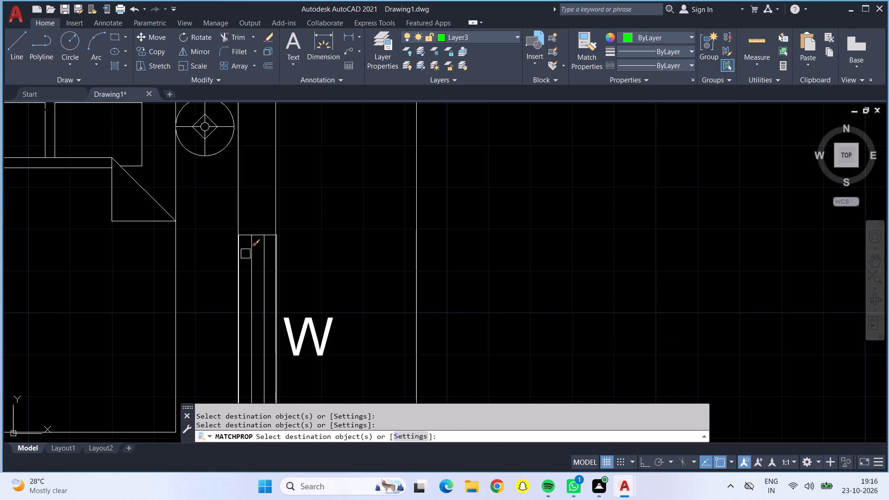
{"action": "left_click", "coordinate": [250, 246]}
{"action": "left_click", "coordinate": [265, 255]}
{"action": "scroll", "coordinate": [257, 238], "scroll_direction": "up", "scroll_amount": 3}
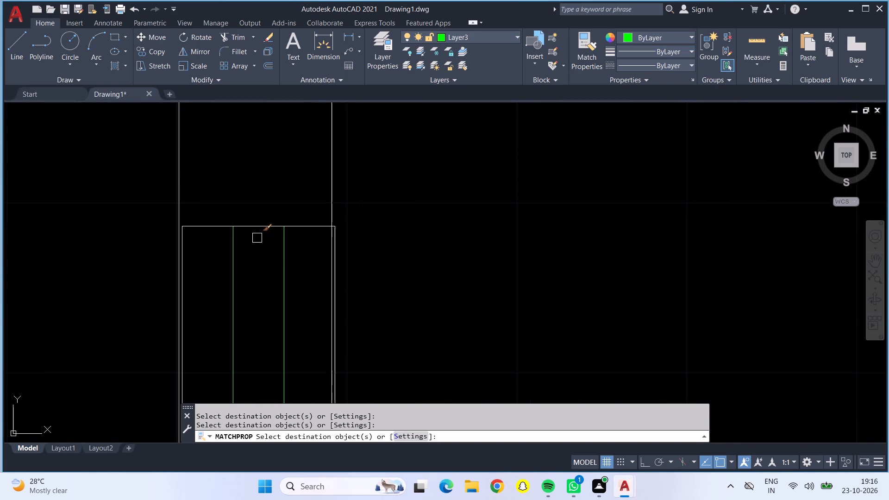
{"action": "left_click", "coordinate": [257, 230]}
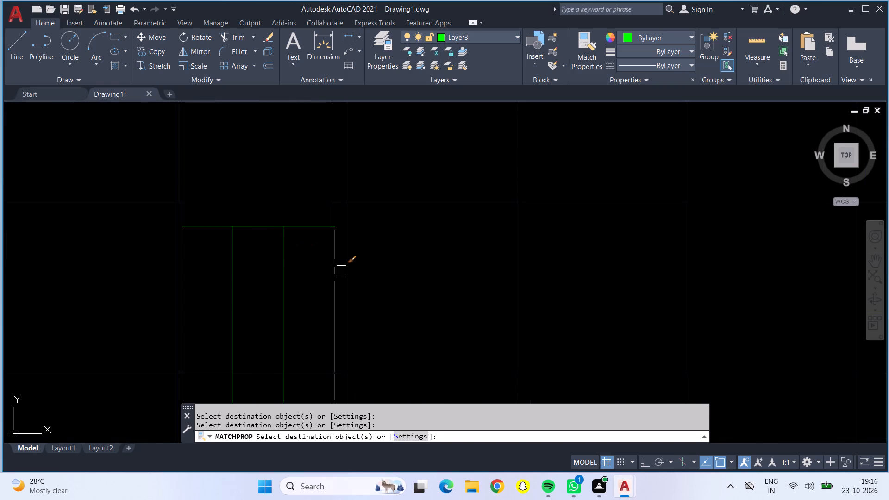
{"action": "left_click", "coordinate": [340, 270]}
{"action": "left_click", "coordinate": [331, 269]}
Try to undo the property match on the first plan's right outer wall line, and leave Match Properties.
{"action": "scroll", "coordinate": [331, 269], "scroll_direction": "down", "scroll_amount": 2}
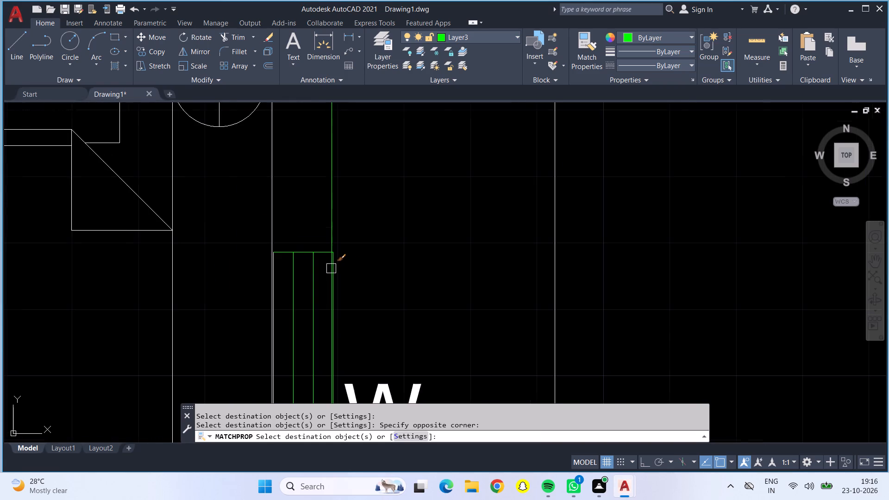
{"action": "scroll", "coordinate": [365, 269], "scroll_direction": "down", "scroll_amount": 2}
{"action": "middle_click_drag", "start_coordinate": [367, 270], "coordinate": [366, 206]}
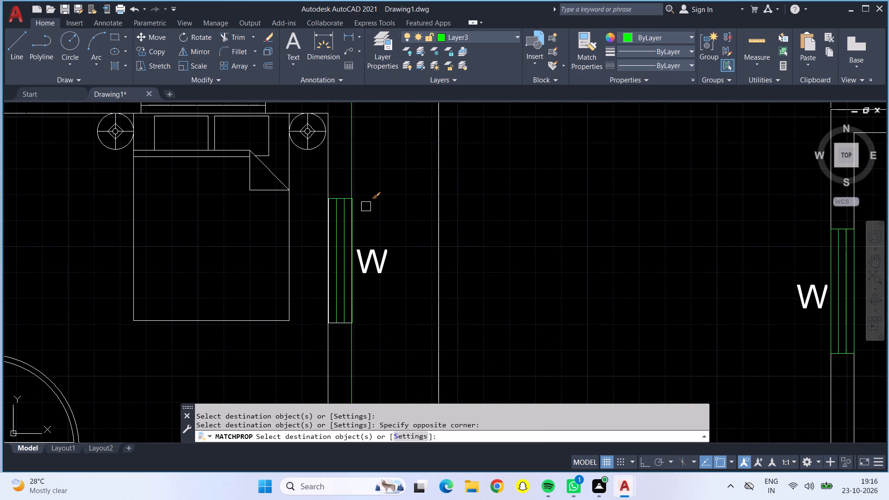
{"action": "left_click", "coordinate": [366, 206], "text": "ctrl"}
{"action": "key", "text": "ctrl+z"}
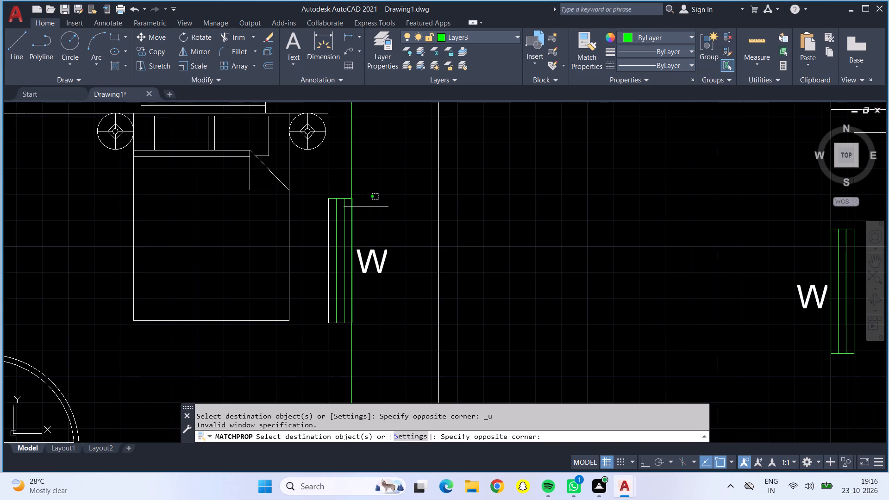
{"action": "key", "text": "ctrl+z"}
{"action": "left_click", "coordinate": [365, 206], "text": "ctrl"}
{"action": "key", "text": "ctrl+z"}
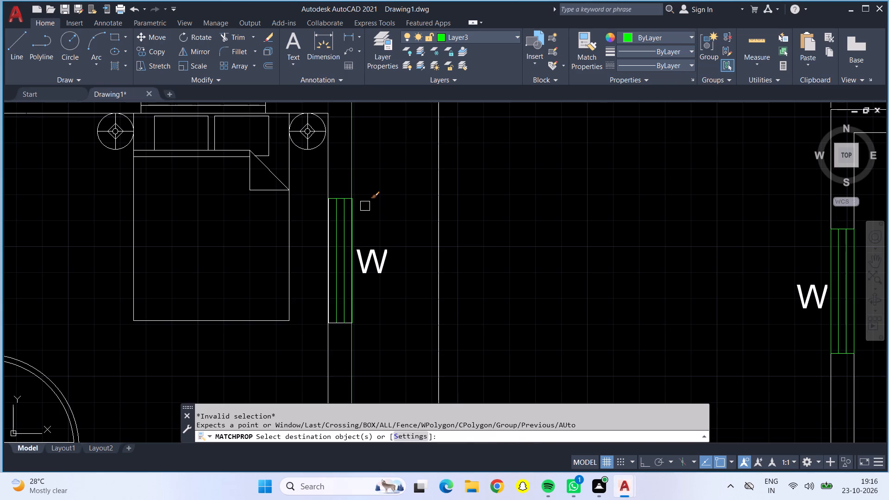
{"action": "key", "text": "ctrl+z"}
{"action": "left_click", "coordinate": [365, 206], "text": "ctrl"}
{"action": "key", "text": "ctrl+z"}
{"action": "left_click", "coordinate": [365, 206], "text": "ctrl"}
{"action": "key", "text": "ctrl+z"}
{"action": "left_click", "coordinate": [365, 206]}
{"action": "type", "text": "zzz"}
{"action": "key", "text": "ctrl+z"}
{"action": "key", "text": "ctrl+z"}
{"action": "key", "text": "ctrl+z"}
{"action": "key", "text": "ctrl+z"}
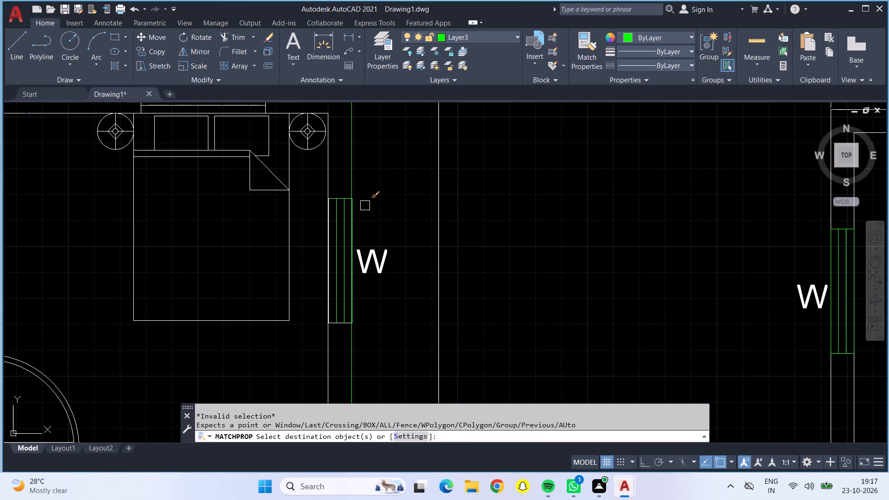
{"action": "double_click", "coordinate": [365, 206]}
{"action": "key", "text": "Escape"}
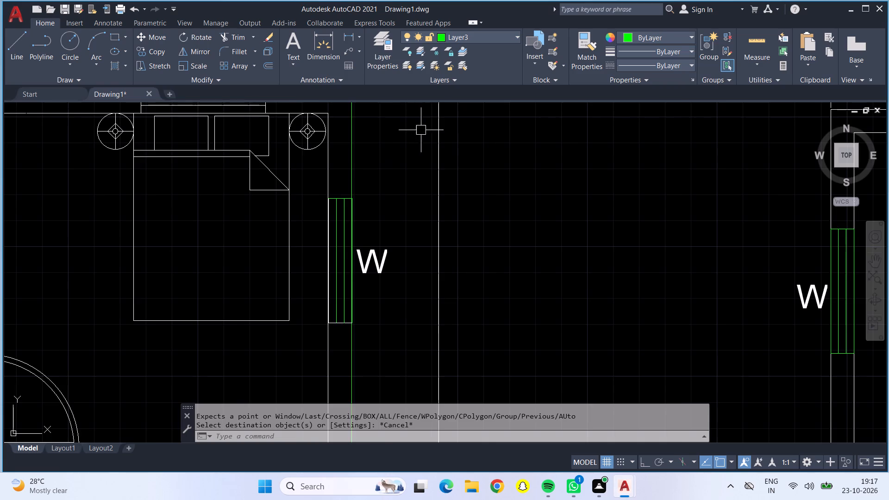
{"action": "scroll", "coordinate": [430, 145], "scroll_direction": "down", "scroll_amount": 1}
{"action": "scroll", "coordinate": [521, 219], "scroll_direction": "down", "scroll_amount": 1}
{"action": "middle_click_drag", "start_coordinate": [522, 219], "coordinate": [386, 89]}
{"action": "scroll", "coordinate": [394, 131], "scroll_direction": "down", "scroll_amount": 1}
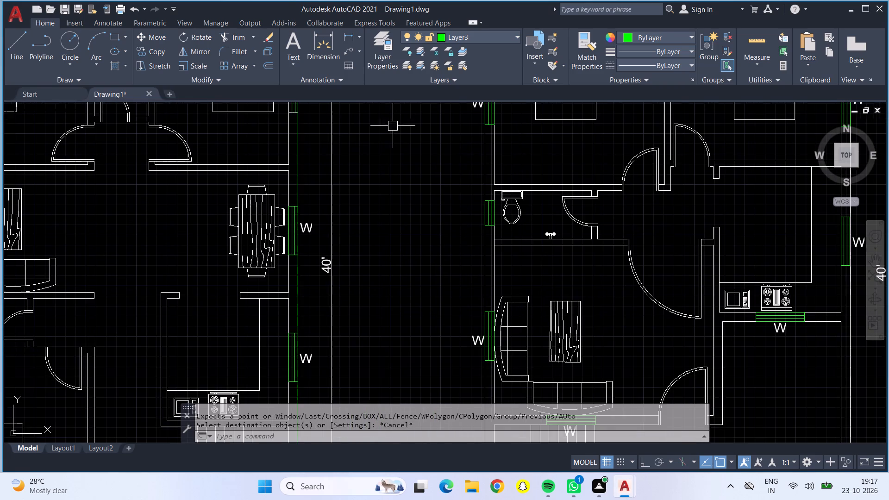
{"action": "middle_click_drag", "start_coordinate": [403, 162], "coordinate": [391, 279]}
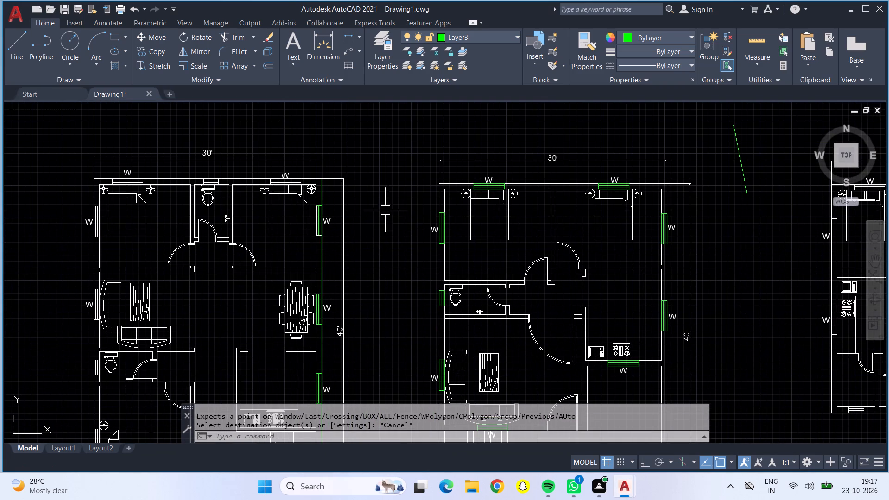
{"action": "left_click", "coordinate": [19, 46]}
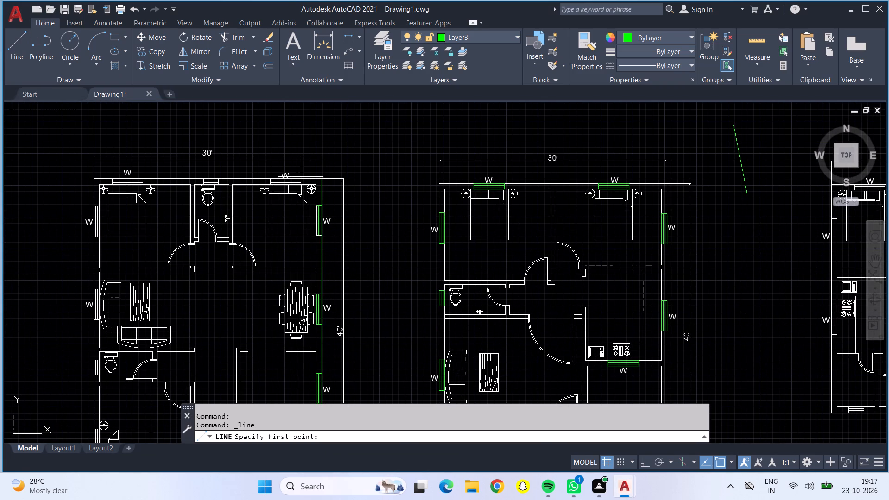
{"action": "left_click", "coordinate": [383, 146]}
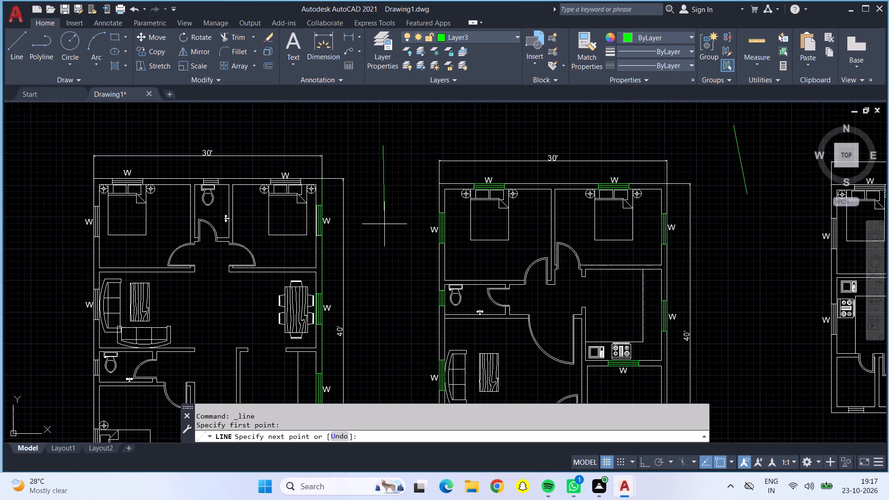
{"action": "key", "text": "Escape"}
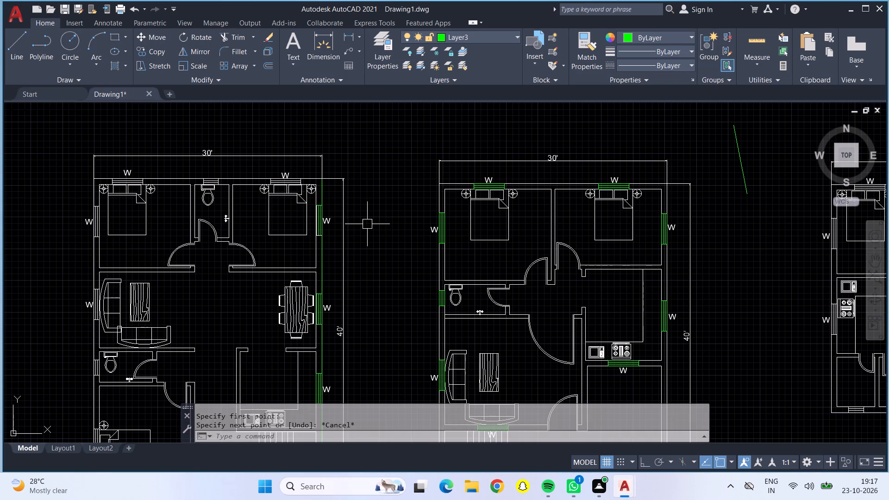
Match the 40' dimension's properties onto the right outer wall line of the first 30' by 40' plan.
{"action": "key", "text": "m"}
{"action": "key", "text": "a"}
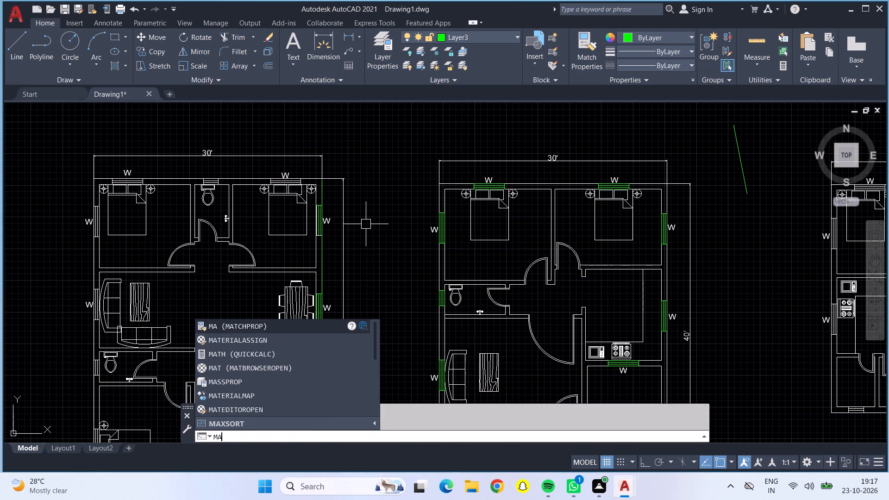
{"action": "key", "text": "Return"}
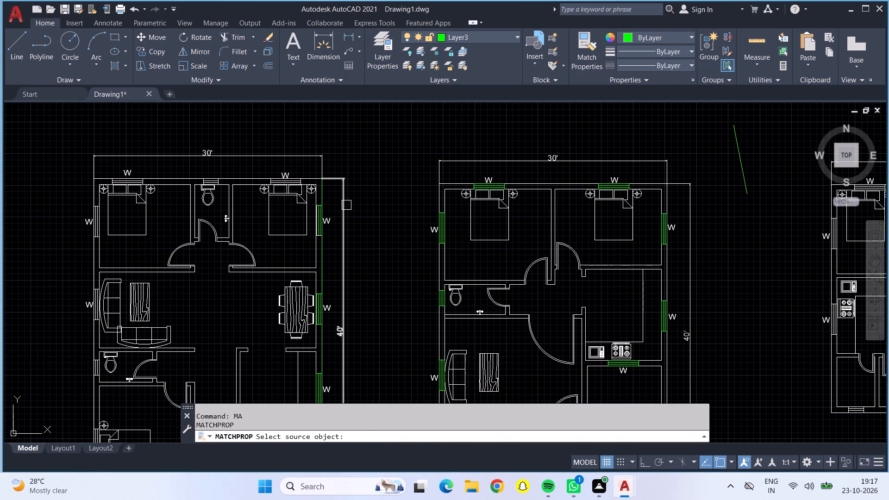
{"action": "left_click", "coordinate": [342, 202]}
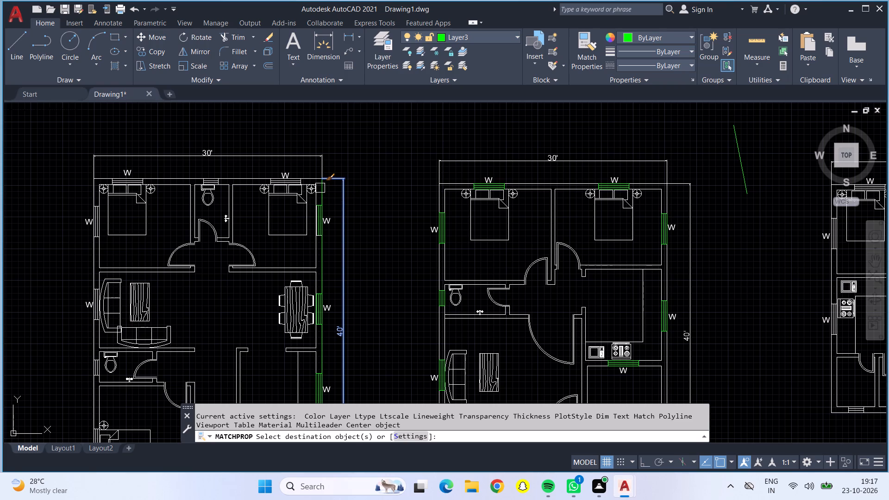
{"action": "left_click", "coordinate": [320, 188]}
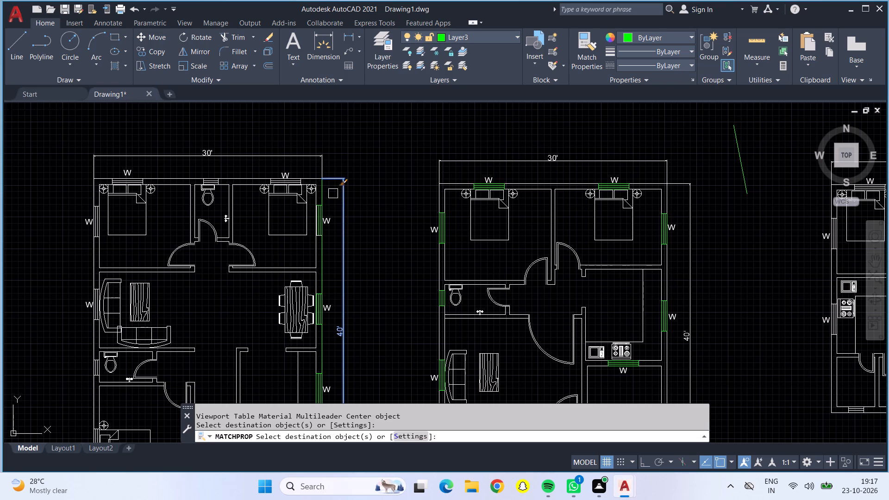
{"action": "left_click", "coordinate": [325, 191]}
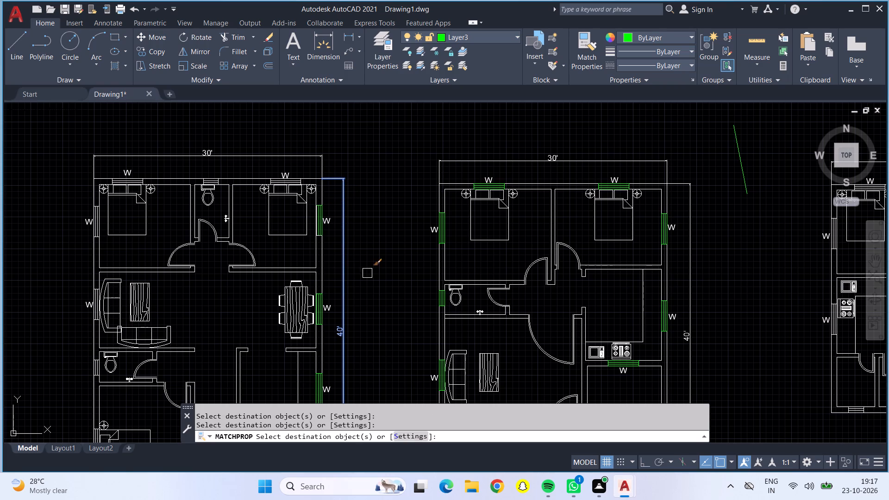
{"action": "key", "text": "Escape"}
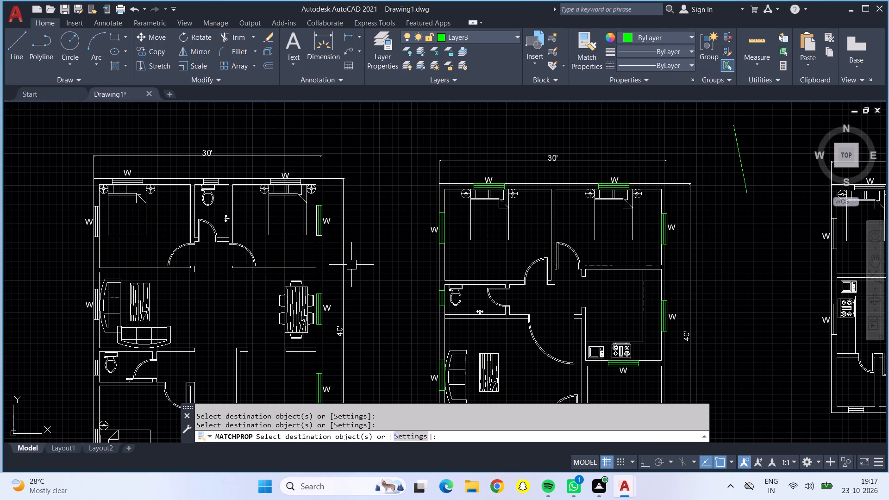
Match the sample green Layer3 line's properties onto the white outline of the top-right bedroom's right-wall window in the first 30' by 40' plan.
{"action": "type", "text": "ma"}
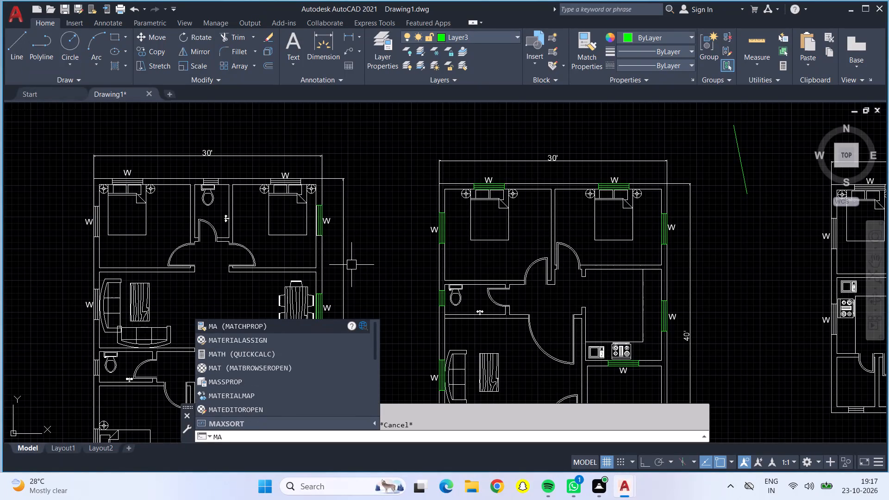
{"action": "key", "text": "Return"}
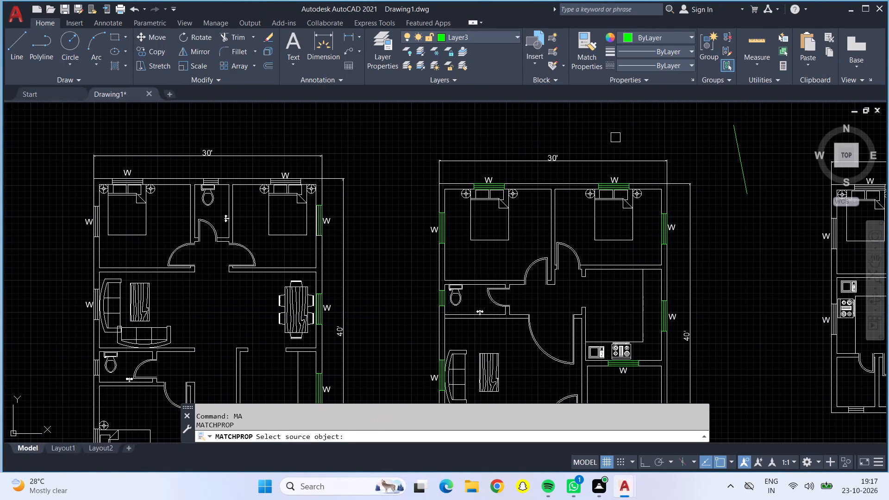
{"action": "left_click", "coordinate": [745, 178]}
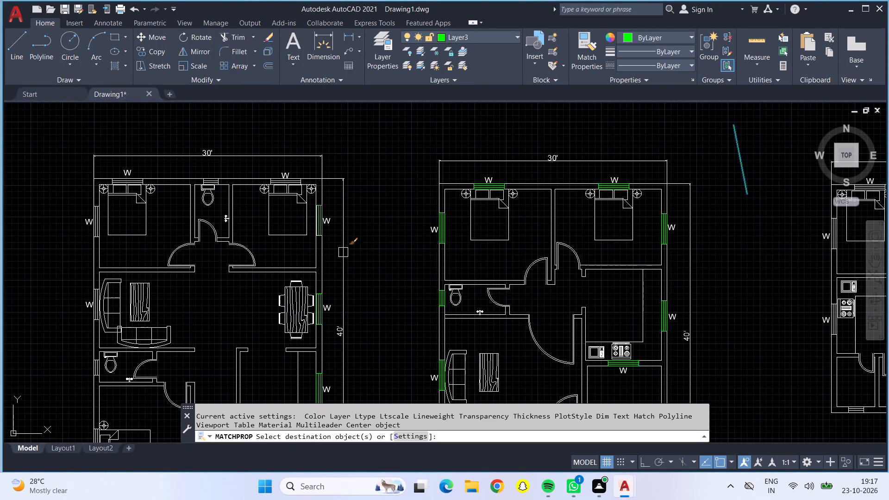
{"action": "middle_click_drag", "start_coordinate": [408, 296], "coordinate": [409, 226]}
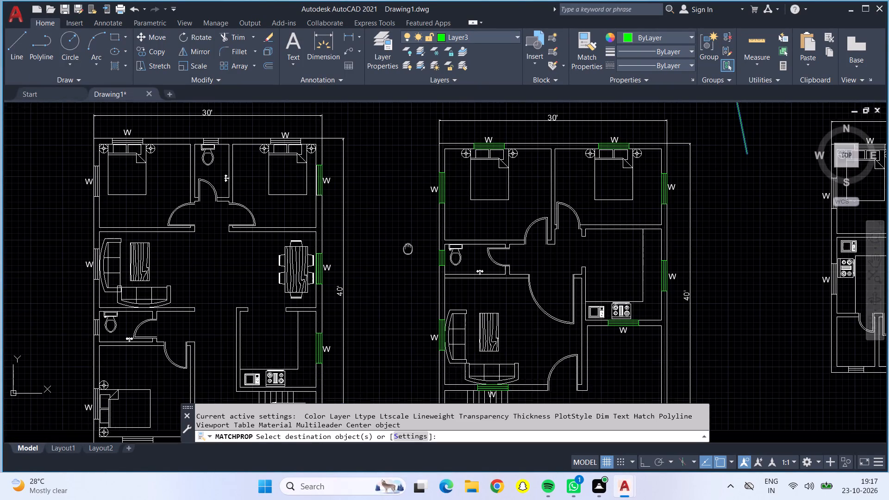
{"action": "middle_click_drag", "start_coordinate": [409, 226], "coordinate": [410, 160]}
{"action": "scroll", "coordinate": [320, 256], "scroll_direction": "up", "scroll_amount": 6}
{"action": "scroll", "coordinate": [354, 231], "scroll_direction": "down", "scroll_amount": 2}
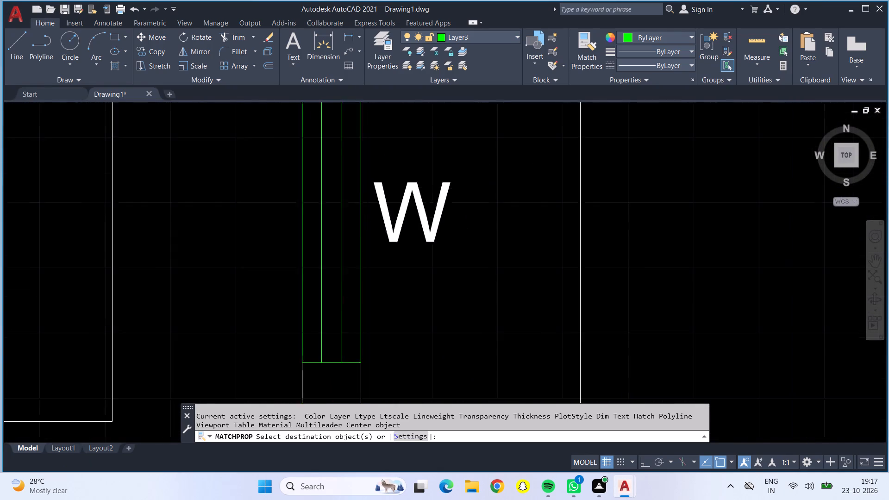
{"action": "middle_click_drag", "start_coordinate": [416, 148], "coordinate": [429, 392]}
{"action": "scroll", "coordinate": [431, 228], "scroll_direction": "down", "scroll_amount": 1}
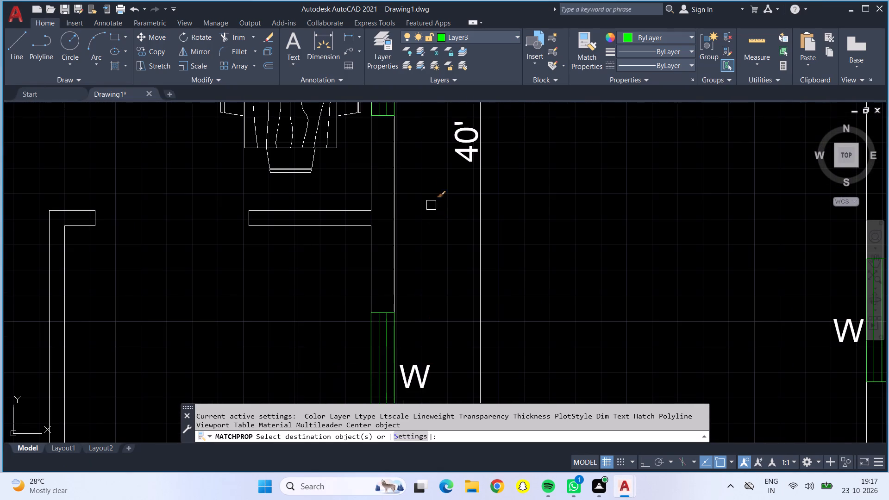
{"action": "middle_click_drag", "start_coordinate": [429, 194], "coordinate": [437, 397]}
{"action": "middle_click_drag", "start_coordinate": [453, 130], "coordinate": [455, 349]}
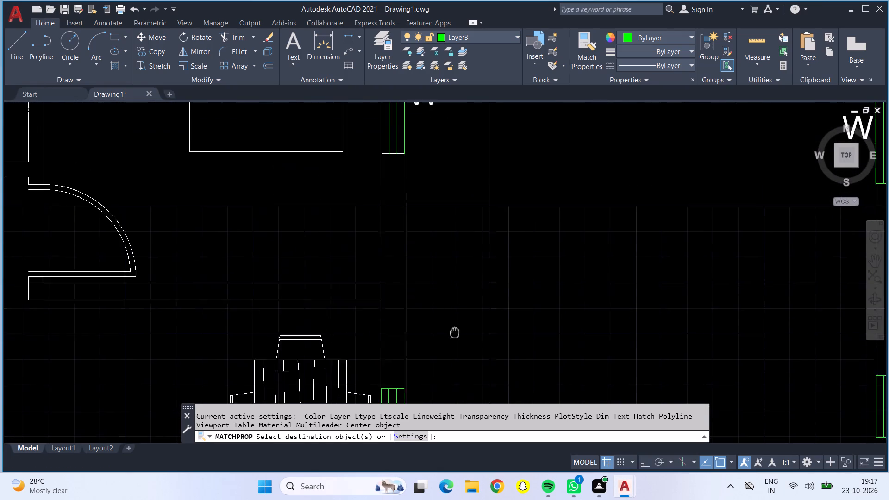
{"action": "middle_click_drag", "start_coordinate": [455, 349], "coordinate": [454, 362]}
{"action": "scroll", "coordinate": [393, 144], "scroll_direction": "up", "scroll_amount": 3}
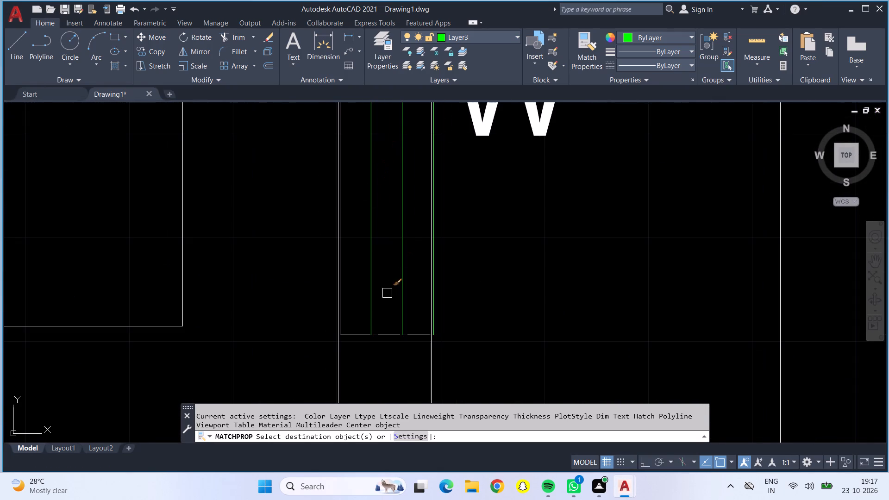
{"action": "left_click", "coordinate": [357, 332]}
{"action": "scroll", "coordinate": [338, 294], "scroll_direction": "up", "scroll_amount": 4}
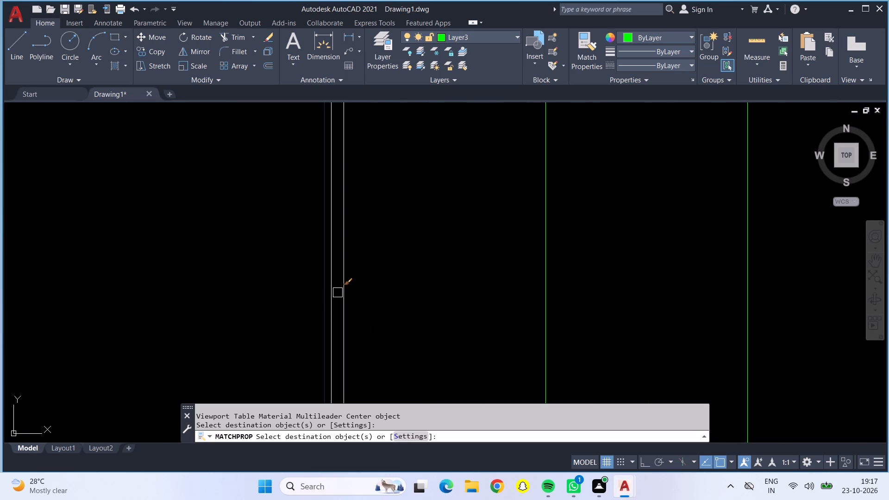
{"action": "left_click", "coordinate": [347, 295]}
{"action": "scroll", "coordinate": [363, 287], "scroll_direction": "down", "scroll_amount": 3}
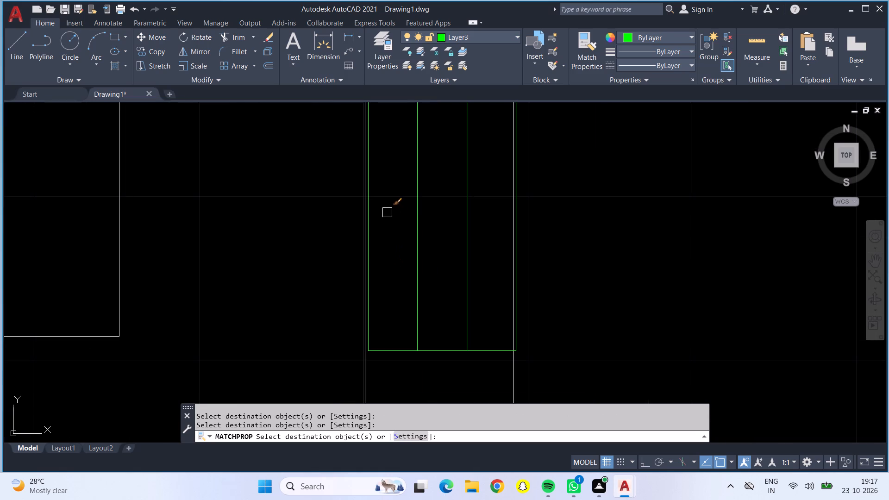
Match the green Layer3 properties onto all lines of the top-right bedroom's top-wall window in the first 30' by 40' plan.
{"action": "middle_click_drag", "start_coordinate": [473, 284], "coordinate": [481, 426]}
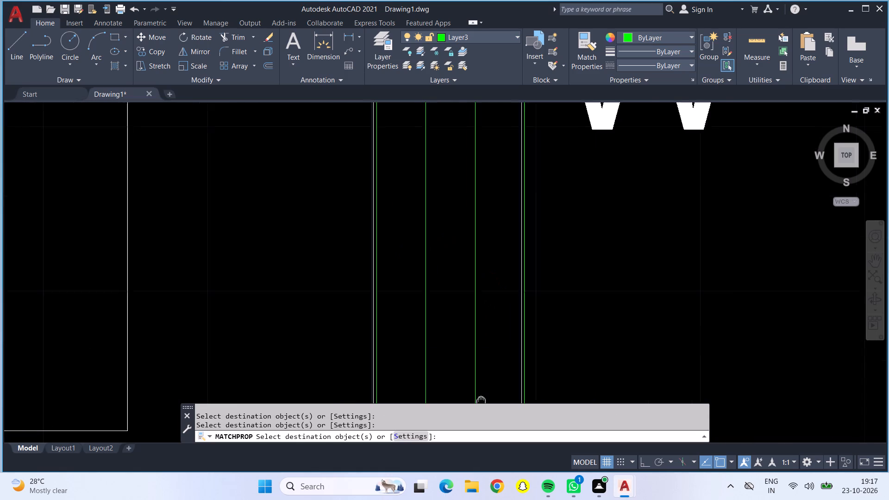
{"action": "middle_click_drag", "start_coordinate": [481, 426], "coordinate": [483, 477]}
{"action": "scroll", "coordinate": [443, 352], "scroll_direction": "down", "scroll_amount": 3}
{"action": "scroll", "coordinate": [441, 207], "scroll_direction": "down", "scroll_amount": 1}
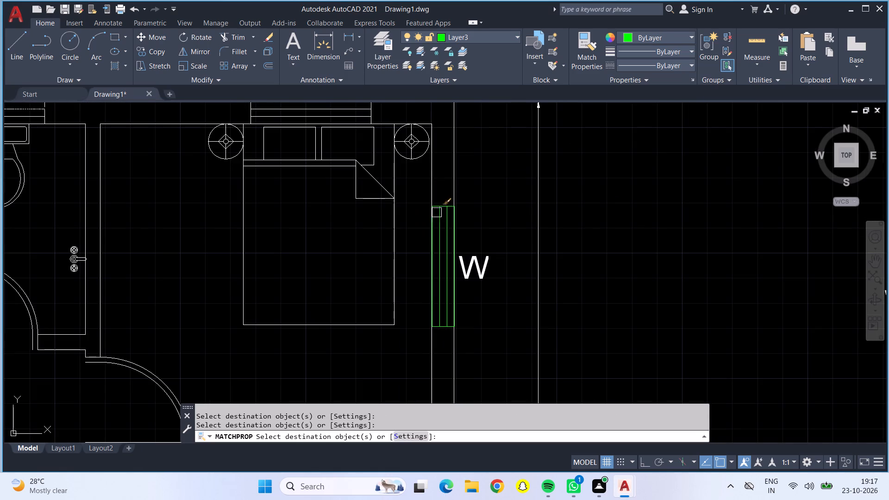
{"action": "middle_click_drag", "start_coordinate": [276, 208], "coordinate": [296, 343]}
{"action": "scroll", "coordinate": [288, 231], "scroll_direction": "up", "scroll_amount": 4}
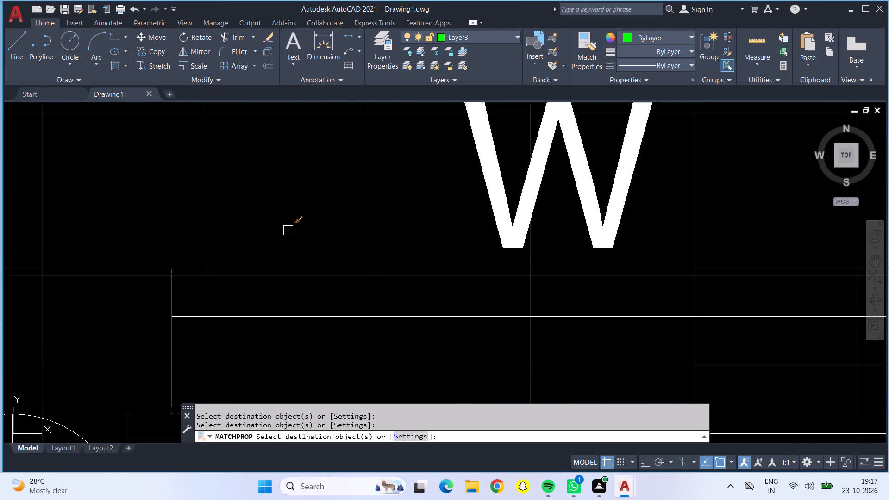
{"action": "left_click", "coordinate": [172, 287]}
{"action": "left_click", "coordinate": [222, 319]}
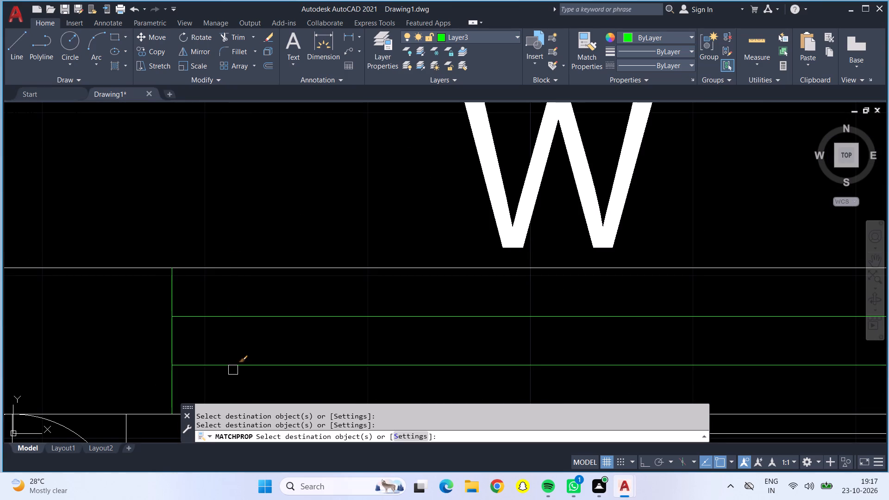
{"action": "left_click", "coordinate": [232, 362]}
{"action": "left_click", "coordinate": [238, 270]}
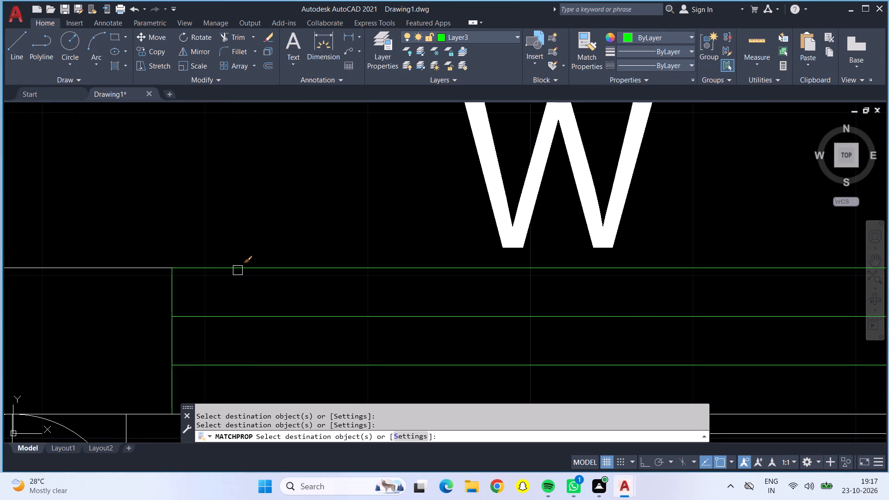
{"action": "scroll", "coordinate": [272, 289], "scroll_direction": "down", "scroll_amount": 1}
{"action": "middle_click_drag", "start_coordinate": [282, 289], "coordinate": [268, 249]}
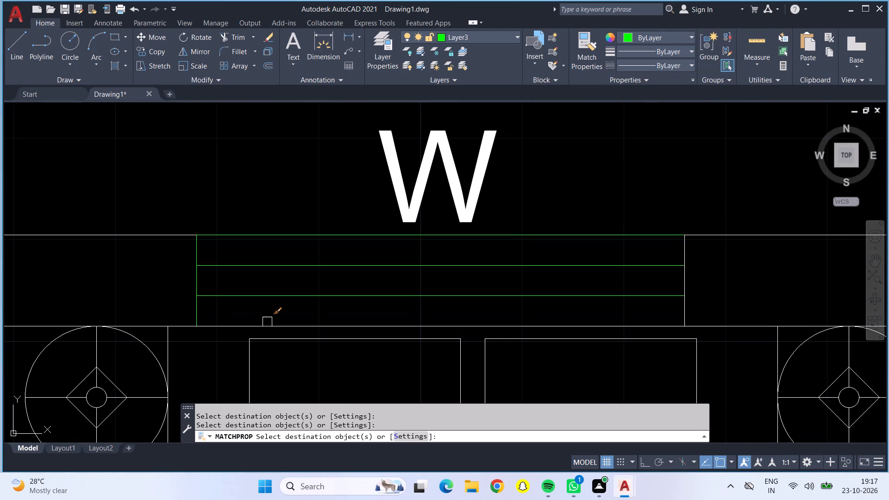
{"action": "left_click", "coordinate": [271, 323]}
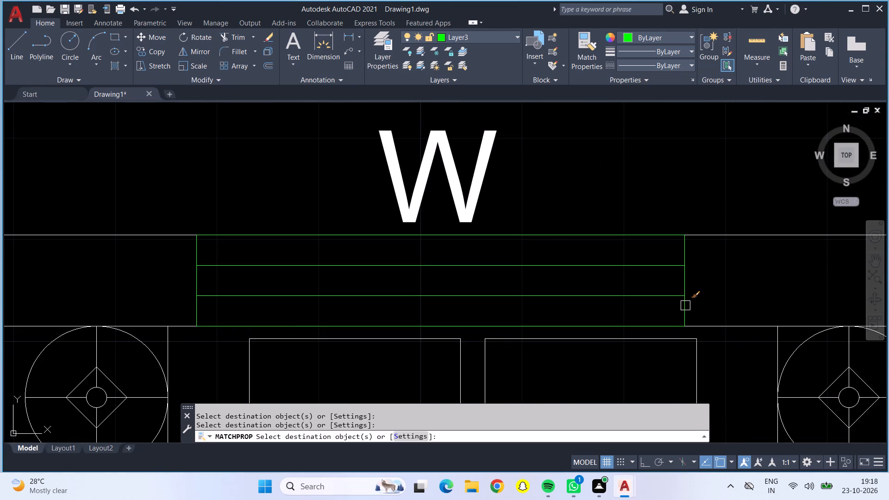
{"action": "left_click", "coordinate": [685, 306]}
Match the green Layer3 properties onto all lines of the top bathroom's window in the first 30' by 40' plan.
{"action": "scroll", "coordinate": [669, 305], "scroll_direction": "down", "scroll_amount": 3}
{"action": "scroll", "coordinate": [324, 299], "scroll_direction": "up", "scroll_amount": 3}
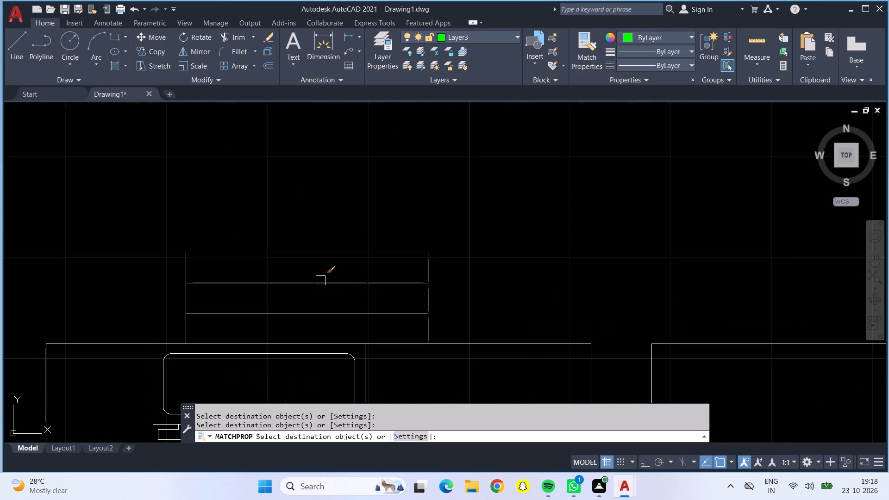
{"action": "left_click", "coordinate": [320, 279]}
{"action": "left_click", "coordinate": [330, 312]}
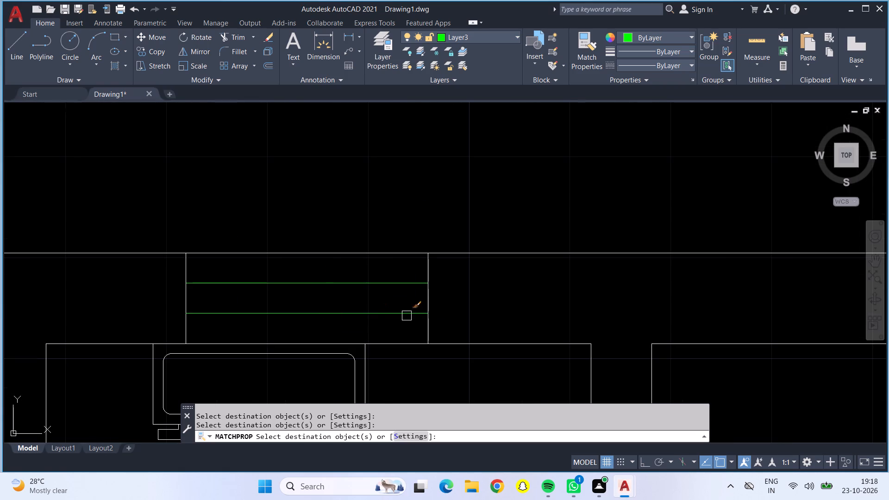
{"action": "left_click", "coordinate": [427, 301]}
{"action": "left_click", "coordinate": [188, 294]}
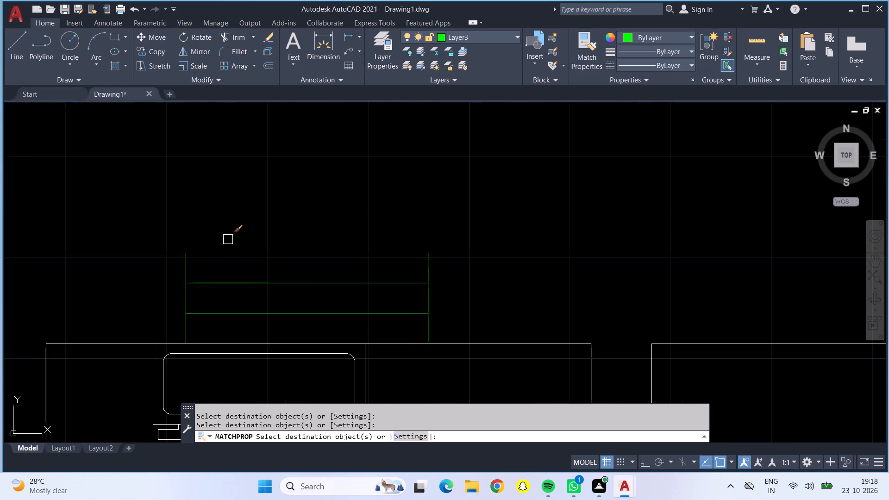
{"action": "left_click", "coordinate": [233, 255]}
{"action": "left_click", "coordinate": [248, 339]}
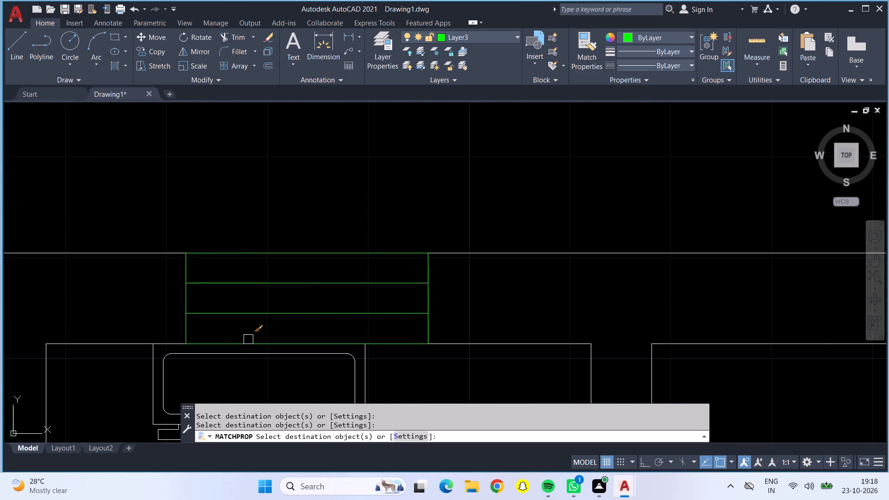
Match the green Layer3 properties onto all lines of the top-left bedroom's top-wall window in the first 30' by 40' plan.
{"action": "scroll", "coordinate": [234, 331], "scroll_direction": "down", "scroll_amount": 2}
{"action": "middle_click_drag", "start_coordinate": [175, 310], "coordinate": [559, 333]}
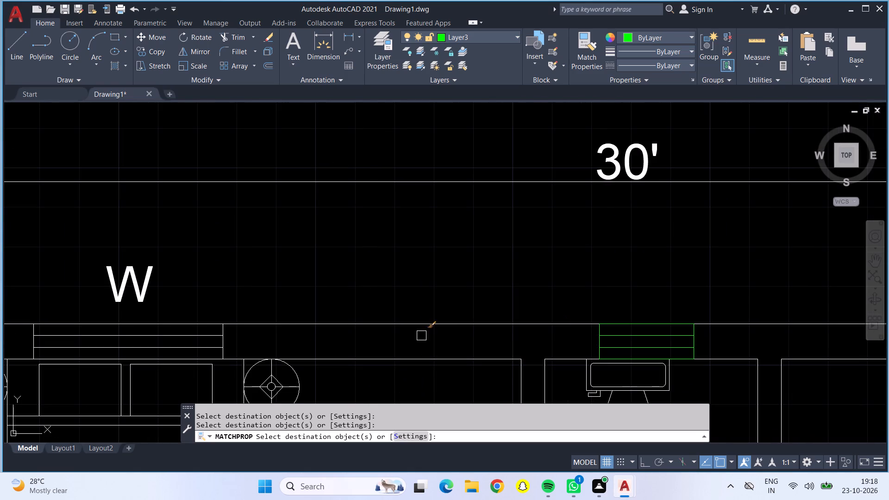
{"action": "middle_click_drag", "start_coordinate": [272, 338], "coordinate": [464, 346]}
{"action": "scroll", "coordinate": [349, 347], "scroll_direction": "up", "scroll_amount": 2}
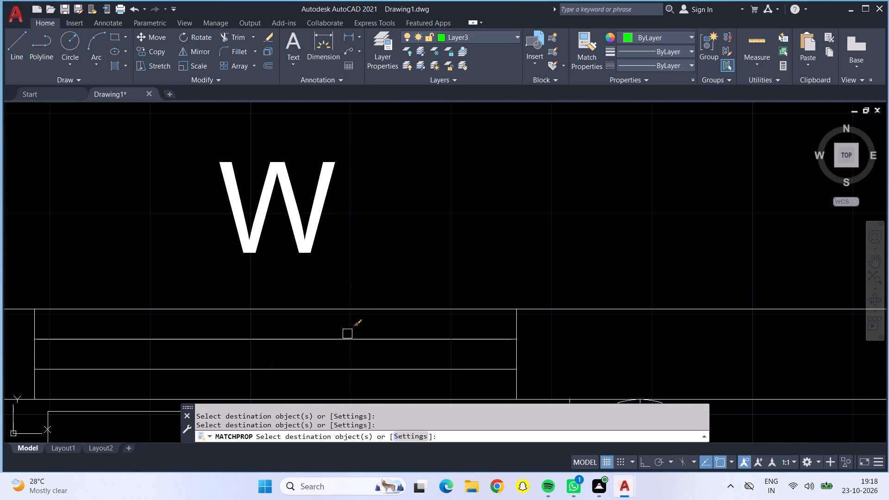
{"action": "left_click", "coordinate": [355, 306]}
{"action": "left_click", "coordinate": [351, 339]}
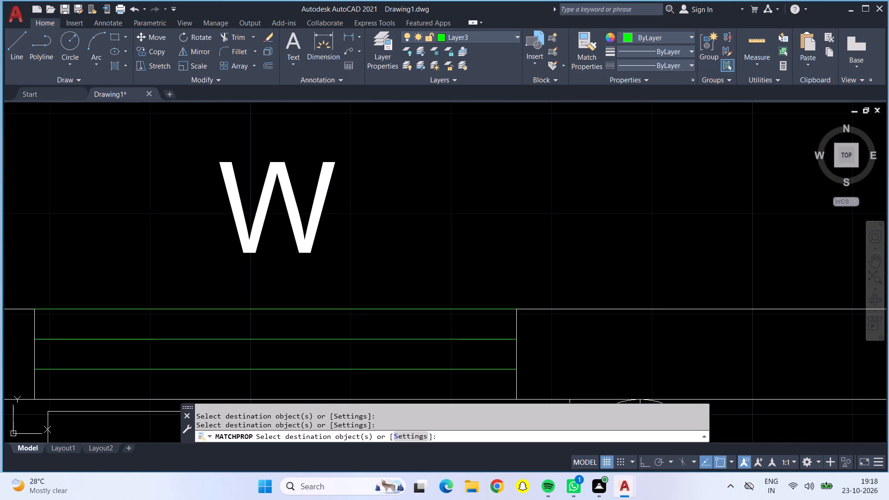
{"action": "left_click", "coordinate": [352, 367]}
{"action": "left_click", "coordinate": [356, 398]}
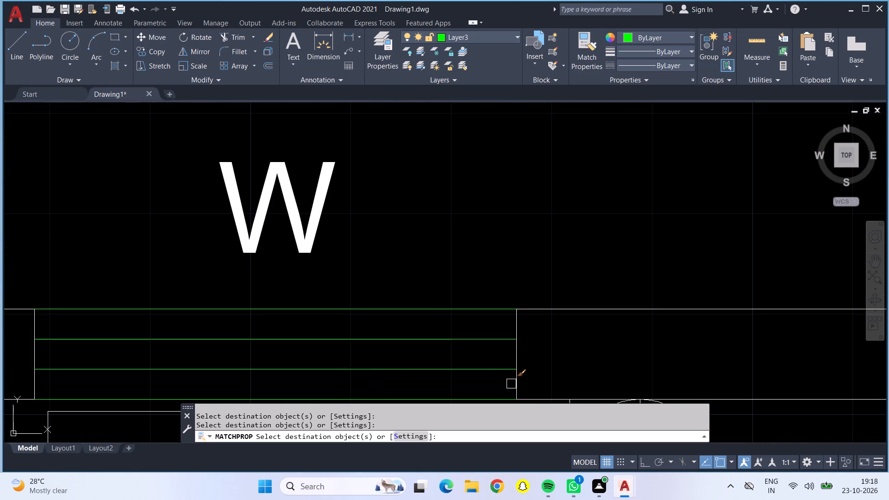
{"action": "left_click", "coordinate": [517, 384]}
{"action": "scroll", "coordinate": [351, 355], "scroll_direction": "down", "scroll_amount": 1}
{"action": "middle_click_drag", "start_coordinate": [343, 350], "coordinate": [458, 364]}
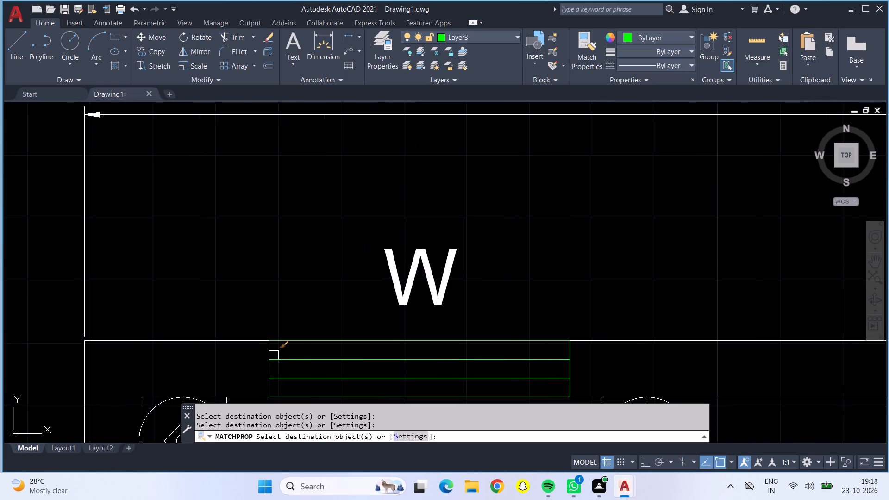
{"action": "left_click", "coordinate": [268, 356]}
Match the green Layer3 properties onto all lines of the top-left bedroom's left-wall window in the first 30' by 40' plan.
{"action": "scroll", "coordinate": [269, 358], "scroll_direction": "down", "scroll_amount": 2}
{"action": "middle_click_drag", "start_coordinate": [281, 297], "coordinate": [259, 122]}
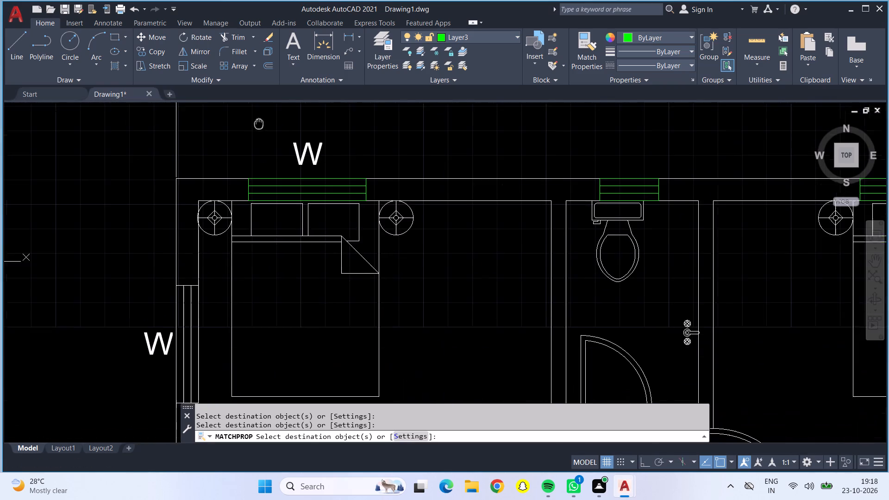
{"action": "middle_click_drag", "start_coordinate": [259, 122], "coordinate": [259, 120]}
{"action": "middle_click_drag", "start_coordinate": [262, 295], "coordinate": [334, 282]}
{"action": "scroll", "coordinate": [250, 270], "scroll_direction": "up", "scroll_amount": 1}
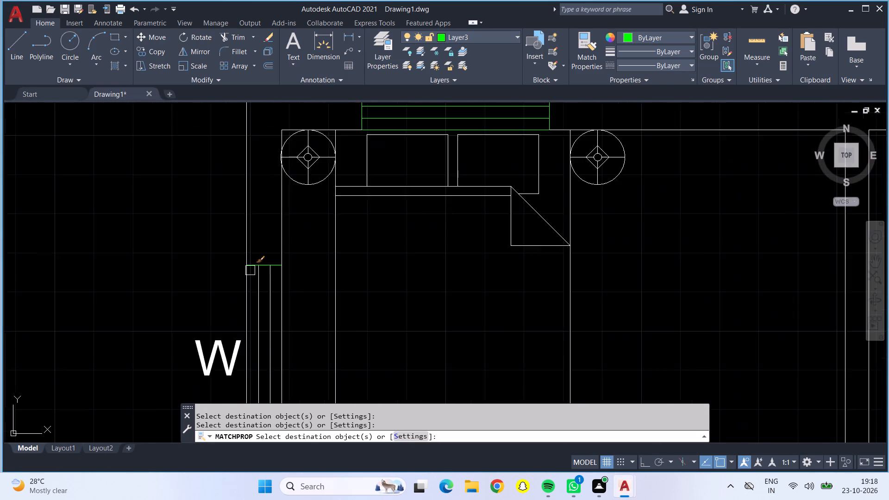
{"action": "scroll", "coordinate": [250, 270], "scroll_direction": "up", "scroll_amount": 1}
{"action": "left_click", "coordinate": [245, 274]}
{"action": "left_click", "coordinate": [260, 288]}
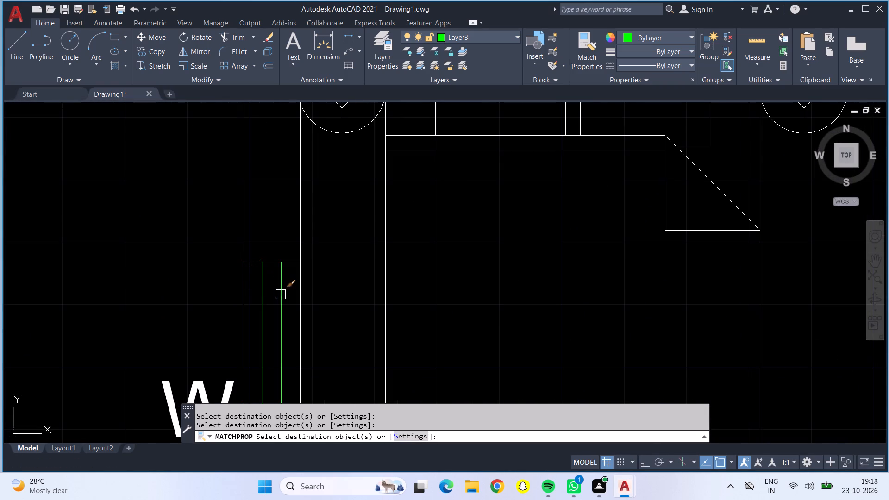
{"action": "left_click", "coordinate": [282, 294]}
{"action": "left_click", "coordinate": [297, 300]}
{"action": "left_click", "coordinate": [276, 264]}
{"action": "scroll", "coordinate": [275, 257], "scroll_direction": "down", "scroll_amount": 2}
{"action": "middle_click_drag", "start_coordinate": [278, 239], "coordinate": [272, 174]}
{"action": "scroll", "coordinate": [265, 312], "scroll_direction": "up", "scroll_amount": 1}
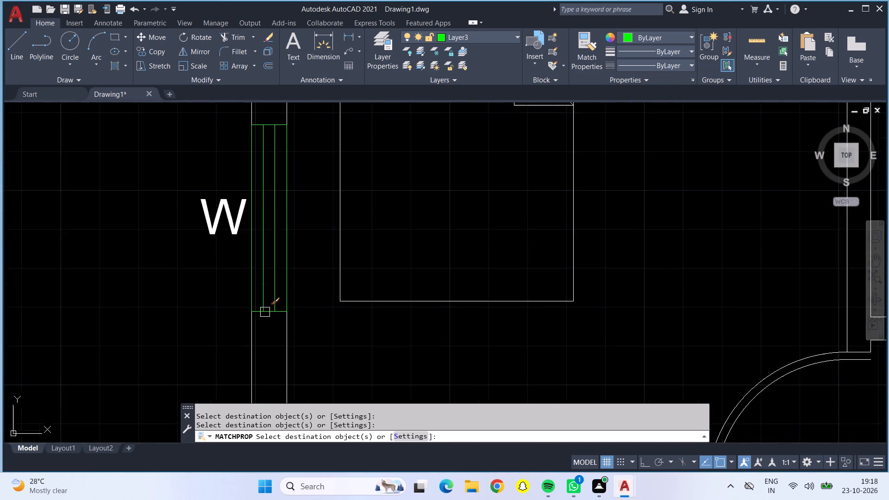
{"action": "scroll", "coordinate": [265, 312], "scroll_direction": "up", "scroll_amount": 2}
{"action": "left_click", "coordinate": [265, 312]}
Match the green Layer3 properties onto all lines of the window behind the living room sofa on the left wall.
{"action": "scroll", "coordinate": [279, 311], "scroll_direction": "down", "scroll_amount": 4}
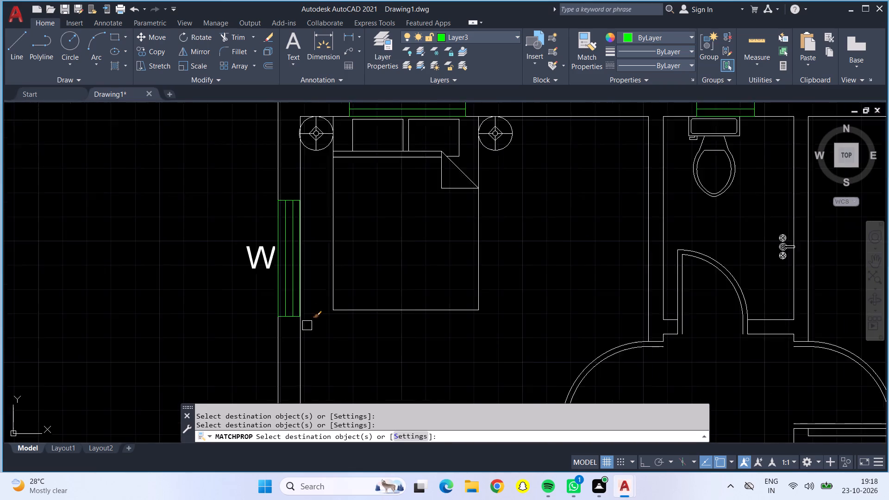
{"action": "middle_click_drag", "start_coordinate": [318, 332], "coordinate": [282, 134]}
{"action": "scroll", "coordinate": [256, 266], "scroll_direction": "up", "scroll_amount": 3}
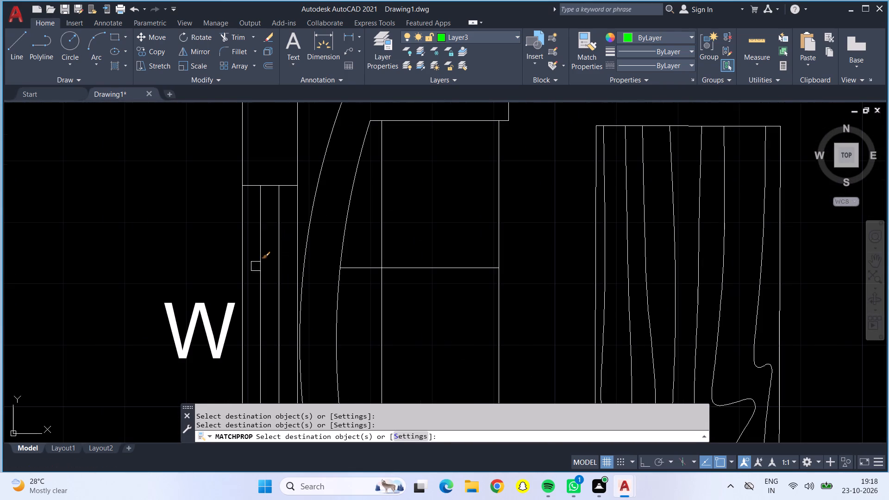
{"action": "left_click", "coordinate": [244, 246]}
{"action": "left_click", "coordinate": [259, 247]}
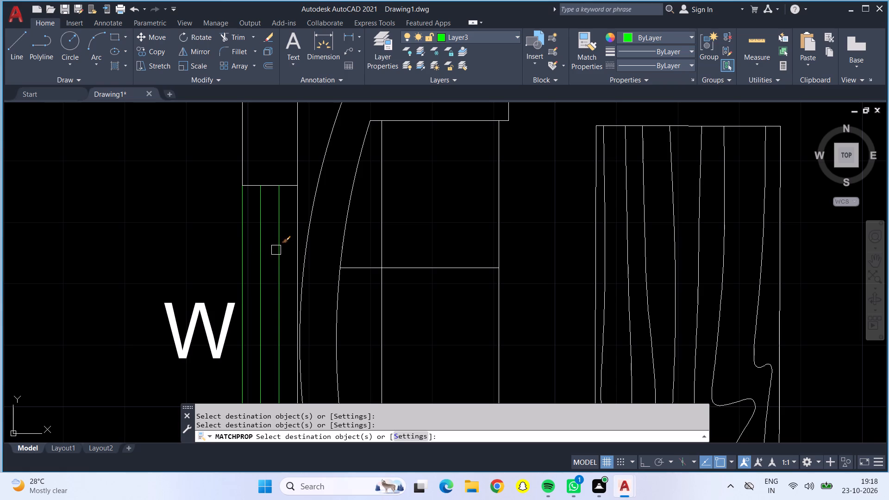
{"action": "left_click", "coordinate": [276, 250]}
{"action": "left_click", "coordinate": [294, 250]}
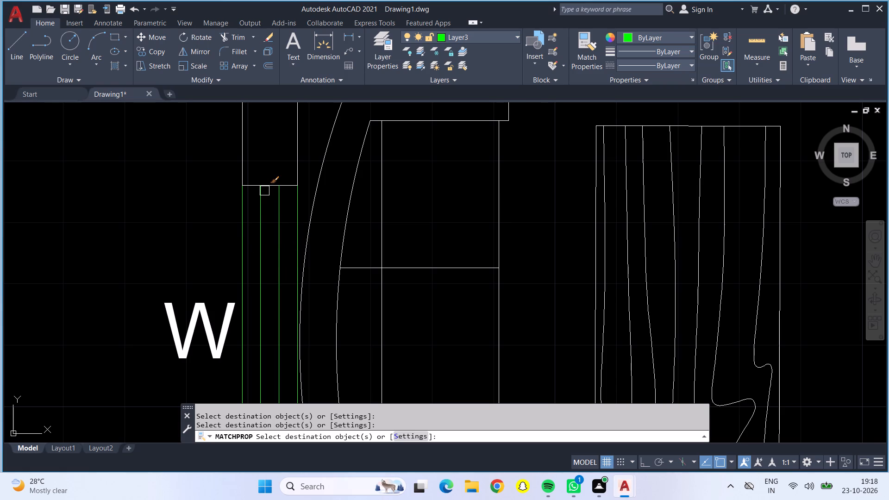
{"action": "left_click", "coordinate": [267, 188]}
{"action": "scroll", "coordinate": [273, 179], "scroll_direction": "down", "scroll_amount": 1}
{"action": "middle_click_drag", "start_coordinate": [267, 167], "coordinate": [267, 131]}
{"action": "scroll", "coordinate": [268, 331], "scroll_direction": "up", "scroll_amount": 1}
{"action": "left_click", "coordinate": [270, 333]}
Match the green Layer3 properties onto all lines of the lower bathroom's left-wall window in the first 30' by 40' plan.
{"action": "scroll", "coordinate": [270, 333], "scroll_direction": "down", "scroll_amount": 2}
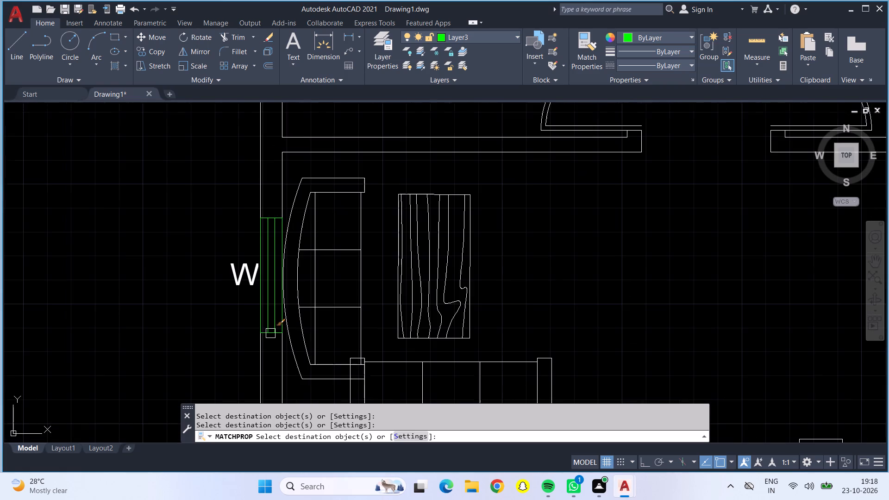
{"action": "scroll", "coordinate": [264, 361], "scroll_direction": "down", "scroll_amount": 1}
{"action": "middle_click_drag", "start_coordinate": [222, 359], "coordinate": [207, 127]}
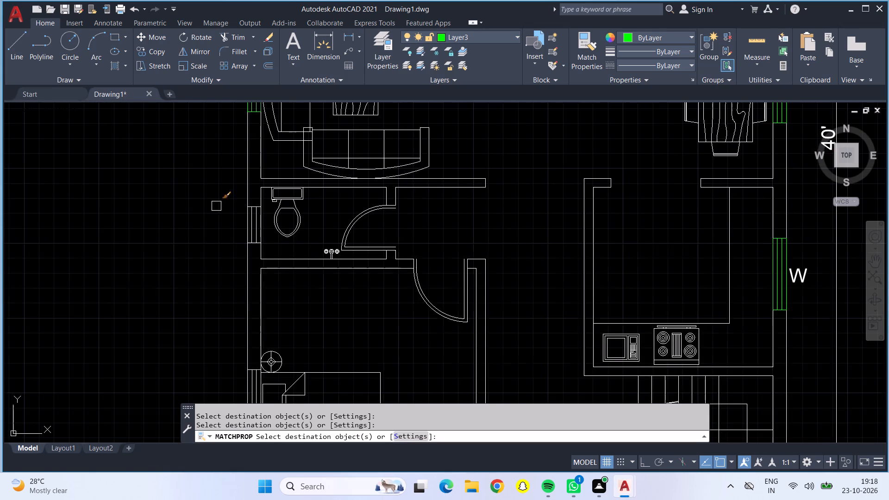
{"action": "scroll", "coordinate": [249, 226], "scroll_direction": "up", "scroll_amount": 3}
{"action": "left_click", "coordinate": [238, 220]}
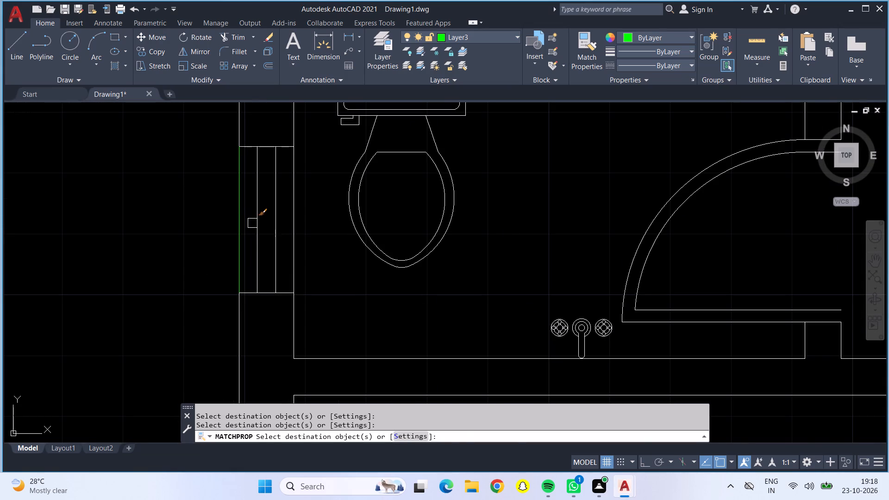
{"action": "left_click", "coordinate": [252, 223]}
{"action": "left_click", "coordinate": [261, 228]}
{"action": "left_click", "coordinate": [259, 226]}
{"action": "left_click", "coordinate": [273, 234]}
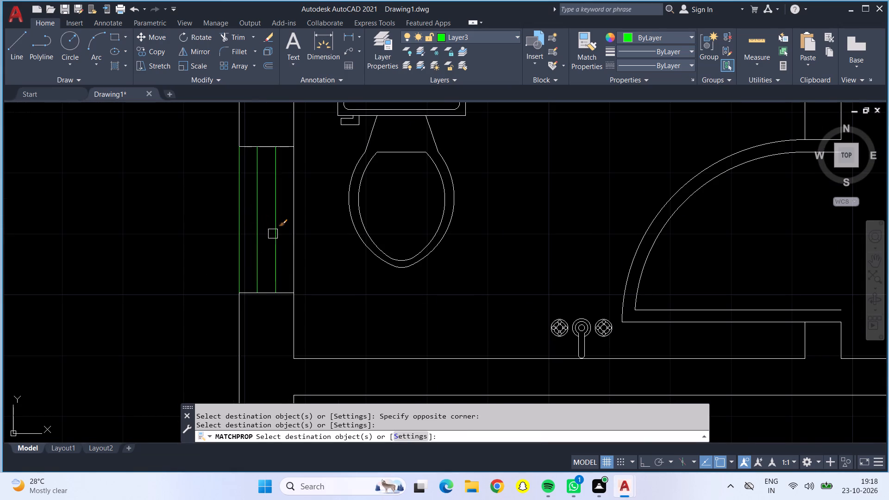
{"action": "left_click", "coordinate": [292, 235]}
{"action": "left_click_drag", "start_coordinate": [281, 294], "coordinate": [281, 287]}
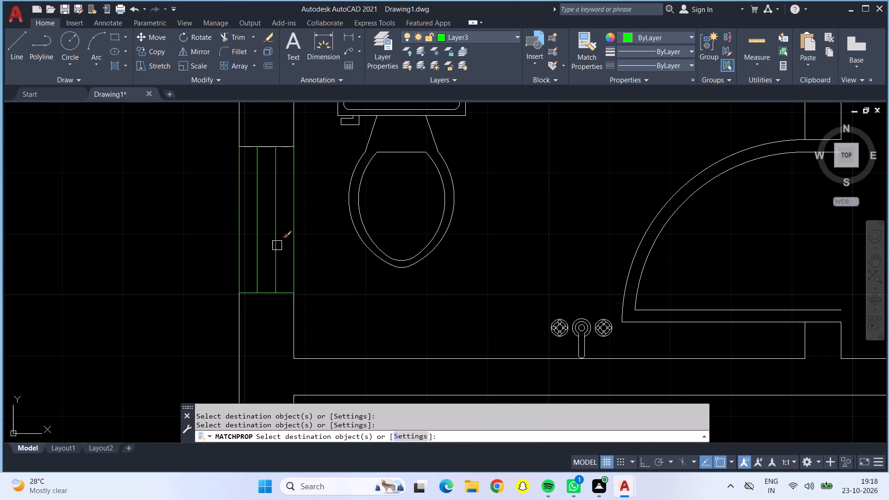
{"action": "left_click", "coordinate": [266, 147]}
Match the green Layer3 properties onto all lines of the bottom-left bedroom's left-wall window in the first 30' by 40' plan.
{"action": "scroll", "coordinate": [266, 147], "scroll_direction": "down", "scroll_amount": 3}
{"action": "scroll", "coordinate": [257, 317], "scroll_direction": "up", "scroll_amount": 3}
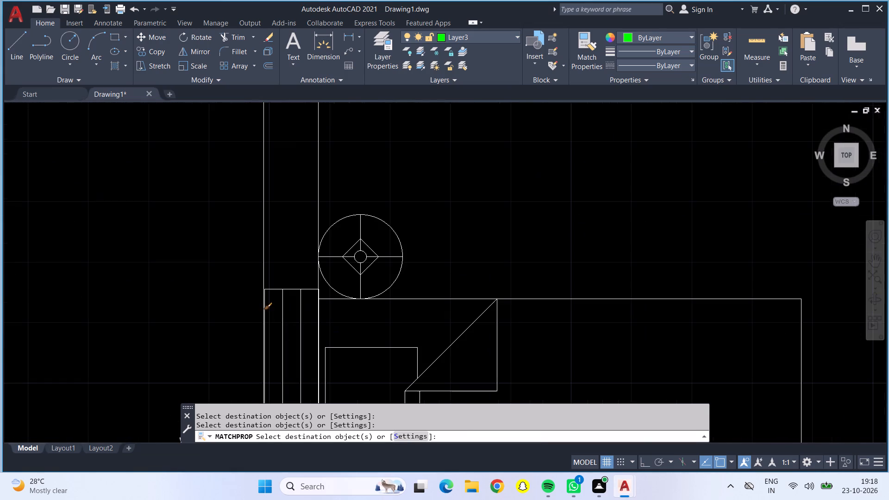
{"action": "left_click", "coordinate": [285, 288]}
{"action": "left_click", "coordinate": [282, 311]}
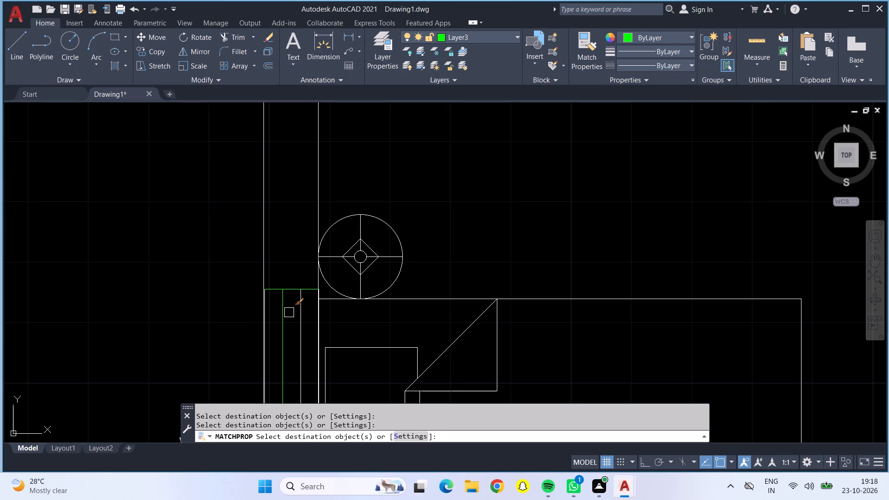
{"action": "left_click", "coordinate": [296, 314]}
{"action": "middle_click_drag", "start_coordinate": [296, 314], "coordinate": [248, 238]}
{"action": "scroll", "coordinate": [247, 227], "scroll_direction": "up", "scroll_amount": 3}
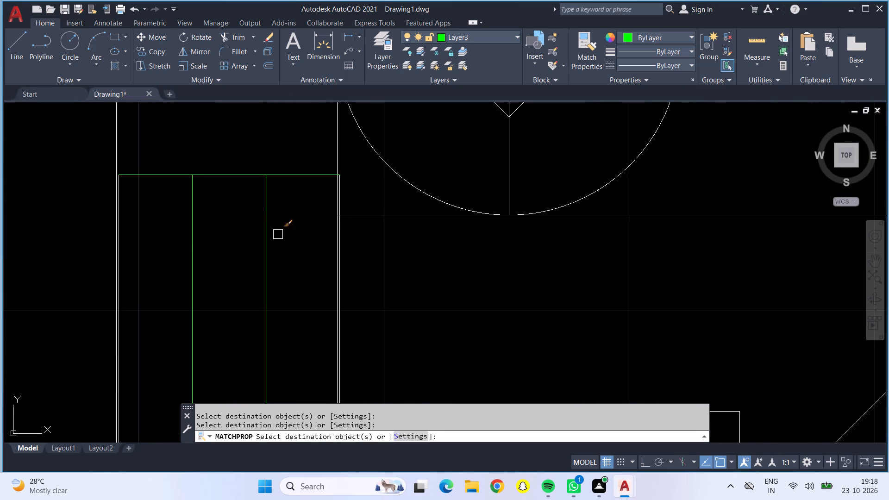
{"action": "left_click", "coordinate": [342, 246]}
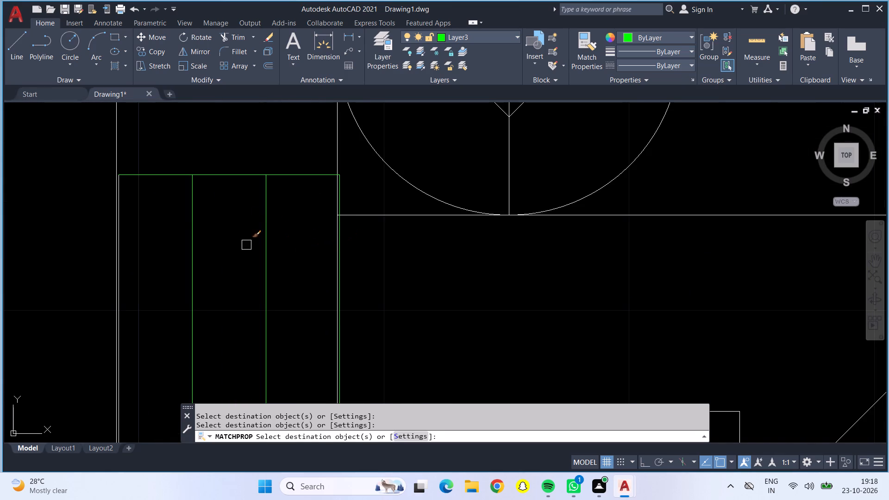
{"action": "left_click", "coordinate": [123, 219]}
{"action": "scroll", "coordinate": [139, 223], "scroll_direction": "down", "scroll_amount": 2}
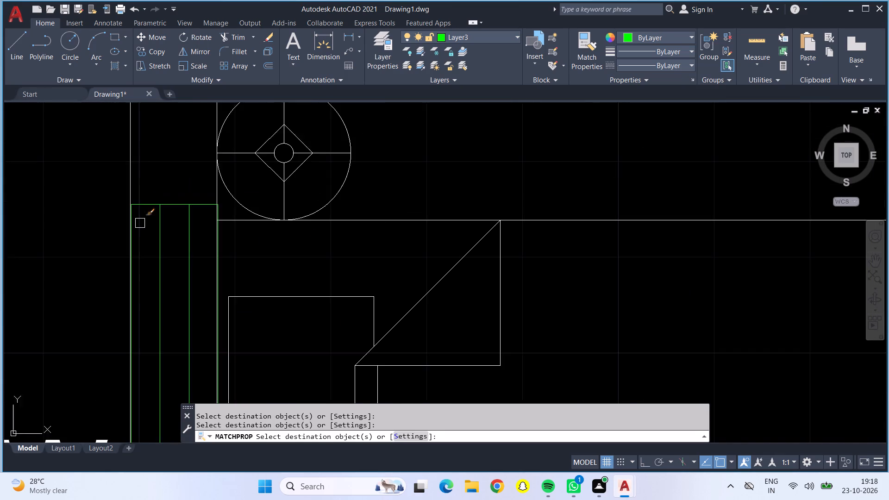
{"action": "scroll", "coordinate": [140, 223], "scroll_direction": "down", "scroll_amount": 1}
{"action": "middle_click_drag", "start_coordinate": [151, 244], "coordinate": [144, 140]}
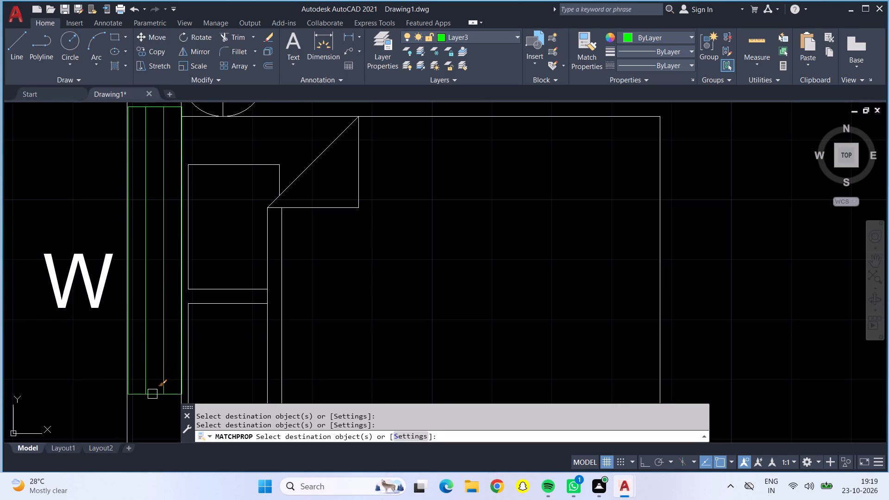
{"action": "left_click", "coordinate": [152, 394]}
Match the green Layer3 properties onto all lines of the bottom-left bedroom's bottom-wall window in the first 30' by 40' plan.
{"action": "scroll", "coordinate": [169, 364], "scroll_direction": "down", "scroll_amount": 1}
{"action": "scroll", "coordinate": [282, 338], "scroll_direction": "down", "scroll_amount": 2}
{"action": "middle_click_drag", "start_coordinate": [289, 340], "coordinate": [268, 246]}
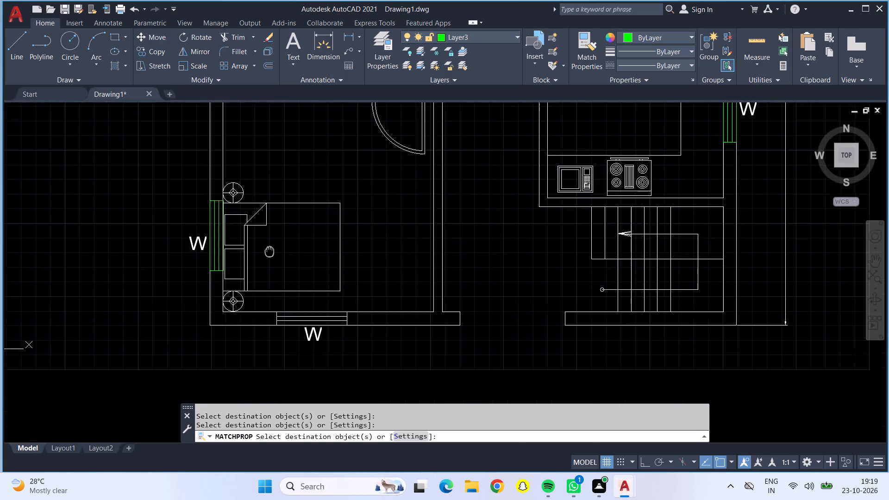
{"action": "middle_click_drag", "start_coordinate": [268, 246], "coordinate": [257, 186]}
{"action": "scroll", "coordinate": [273, 247], "scroll_direction": "up", "scroll_amount": 4}
{"action": "left_click", "coordinate": [249, 242]}
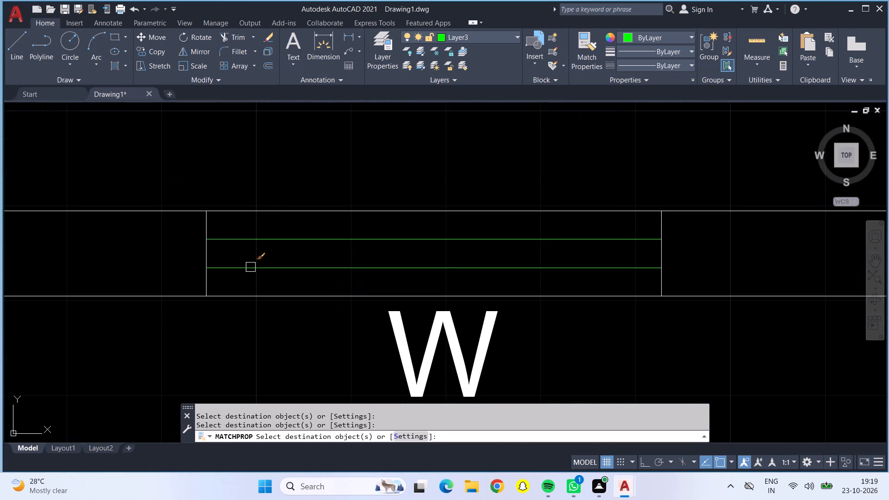
{"action": "left_click", "coordinate": [250, 269]}
{"action": "left_click", "coordinate": [209, 254]}
{"action": "left_click", "coordinate": [659, 249]}
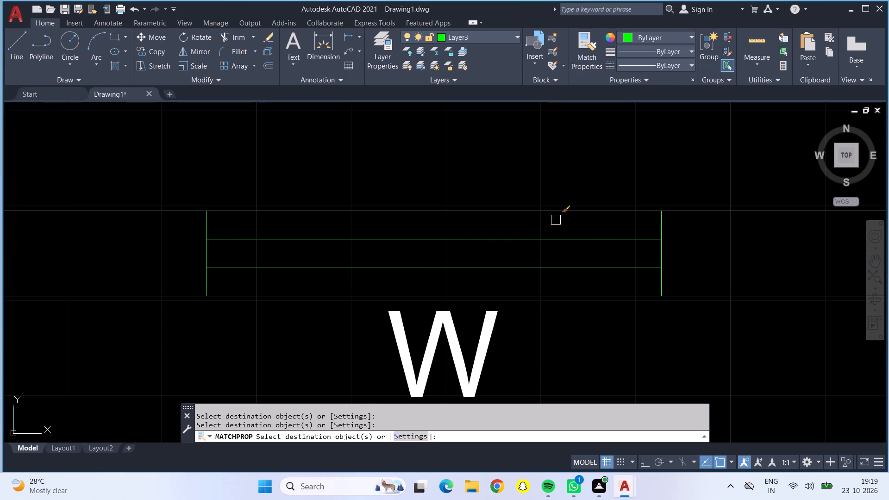
{"action": "scroll", "coordinate": [555, 219], "scroll_direction": "up", "scroll_amount": 4}
{"action": "left_click", "coordinate": [544, 163]}
{"action": "scroll", "coordinate": [547, 166], "scroll_direction": "down", "scroll_amount": 2}
{"action": "scroll", "coordinate": [548, 166], "scroll_direction": "up", "scroll_amount": 1}
{"action": "scroll", "coordinate": [548, 166], "scroll_direction": "down", "scroll_amount": 1}
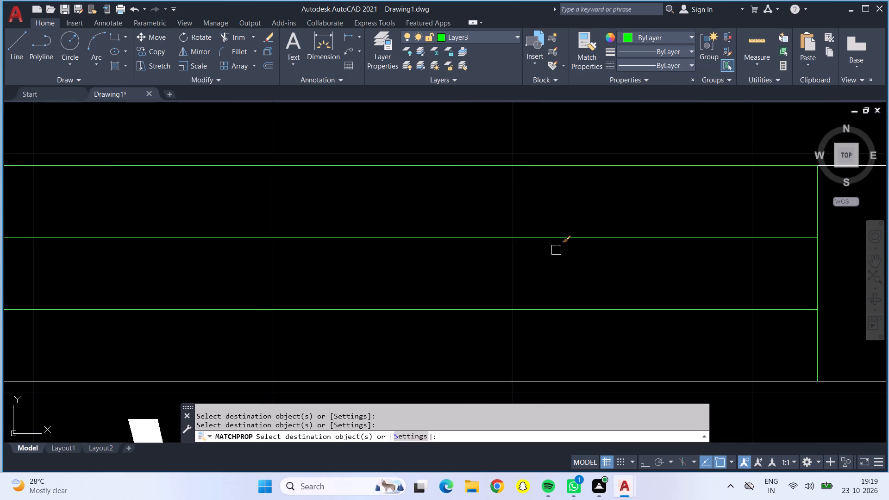
{"action": "scroll", "coordinate": [557, 252], "scroll_direction": "down", "scroll_amount": 2}
{"action": "left_click", "coordinate": [566, 307]}
Match the green Layer3 properties onto all lines of the kitchen's left-wall window beside the stove in the 40' by 30' plan.
{"action": "scroll", "coordinate": [563, 294], "scroll_direction": "down", "scroll_amount": 3}
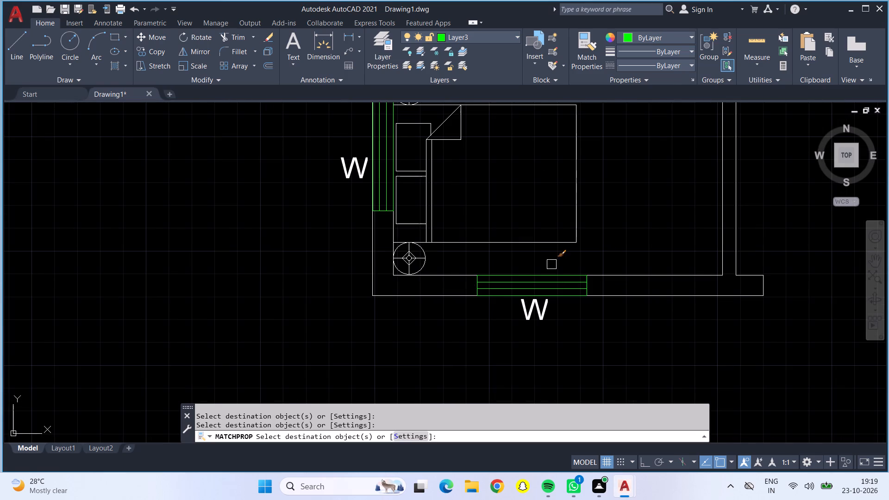
{"action": "scroll", "coordinate": [610, 247], "scroll_direction": "down", "scroll_amount": 1}
{"action": "middle_click_drag", "start_coordinate": [610, 247], "coordinate": [281, 281]}
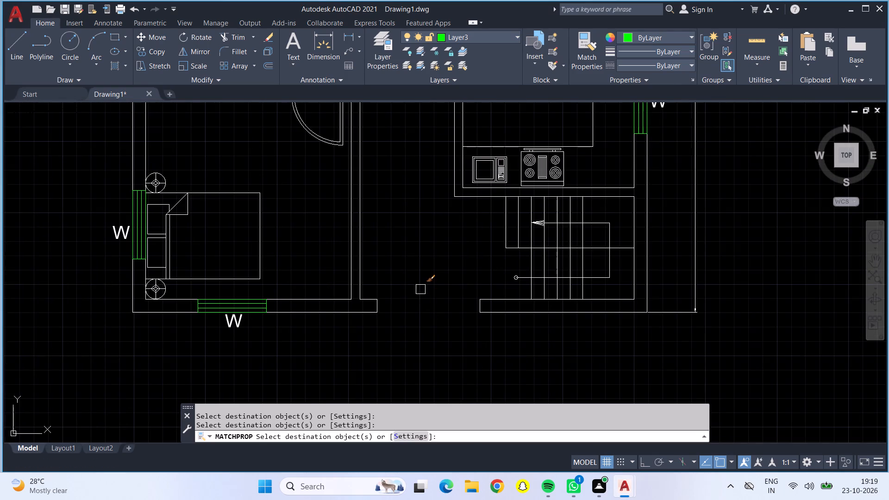
{"action": "scroll", "coordinate": [420, 288], "scroll_direction": "down", "scroll_amount": 1}
{"action": "middle_click_drag", "start_coordinate": [420, 263], "coordinate": [415, 346]}
{"action": "scroll", "coordinate": [415, 346], "scroll_direction": "down", "scroll_amount": 1}
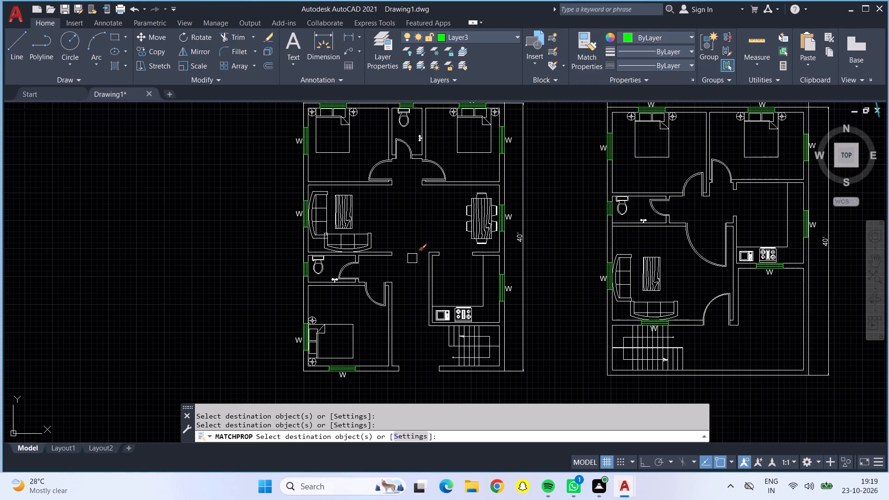
{"action": "middle_click_drag", "start_coordinate": [406, 225], "coordinate": [394, 248]}
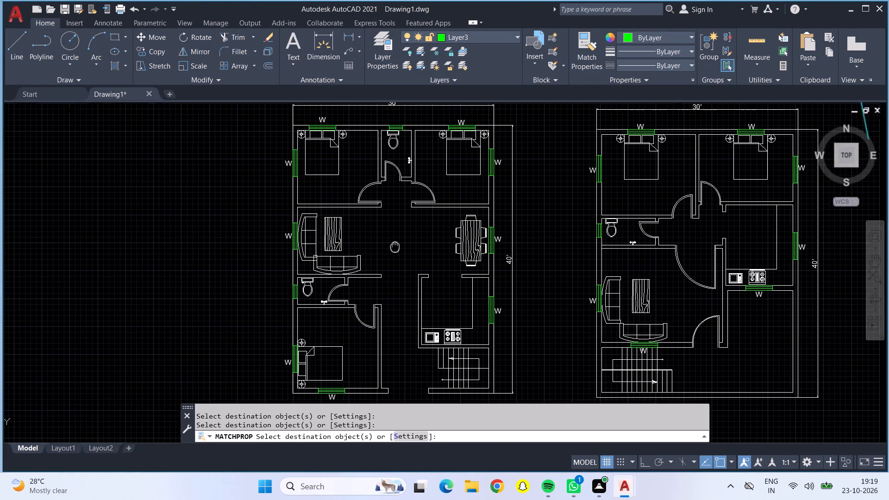
{"action": "middle_click_drag", "start_coordinate": [394, 248], "coordinate": [246, 224]}
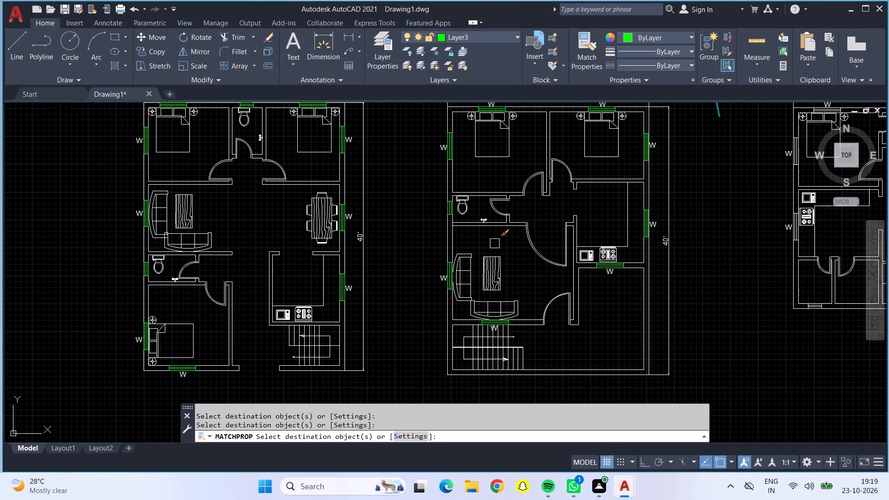
{"action": "middle_click_drag", "start_coordinate": [495, 244], "coordinate": [263, 274]}
{"action": "middle_click_drag", "start_coordinate": [478, 256], "coordinate": [420, 262]}
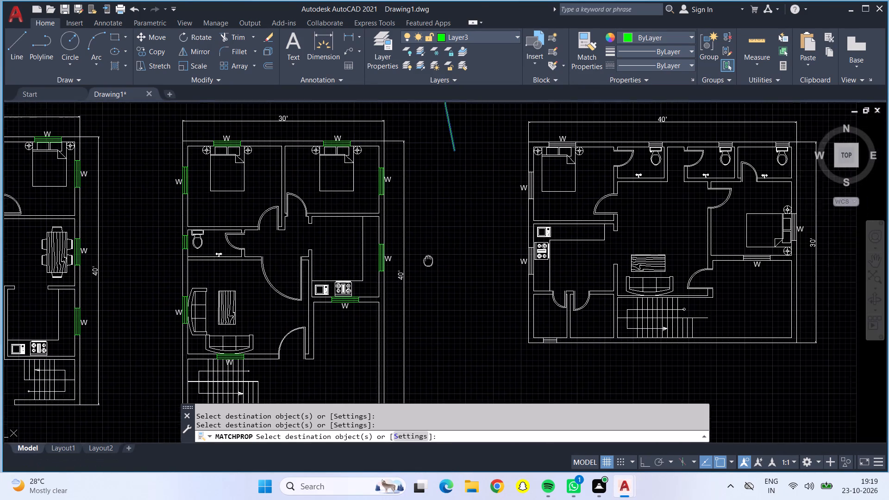
{"action": "middle_click_drag", "start_coordinate": [420, 262], "coordinate": [263, 259]}
{"action": "scroll", "coordinate": [346, 262], "scroll_direction": "up", "scroll_amount": 3}
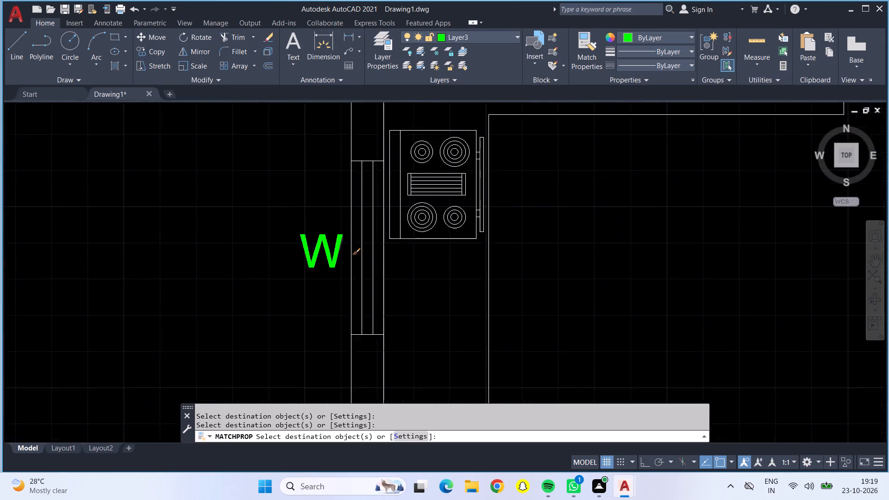
{"action": "scroll", "coordinate": [346, 262], "scroll_direction": "up", "scroll_amount": 2}
{"action": "left_click", "coordinate": [351, 262]}
{"action": "left_click", "coordinate": [372, 267]}
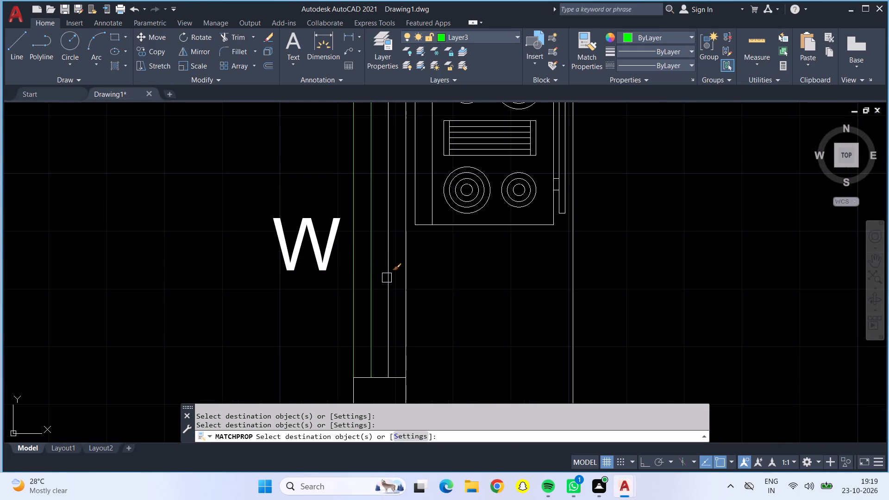
{"action": "left_click", "coordinate": [388, 279]}
{"action": "left_click", "coordinate": [407, 288]}
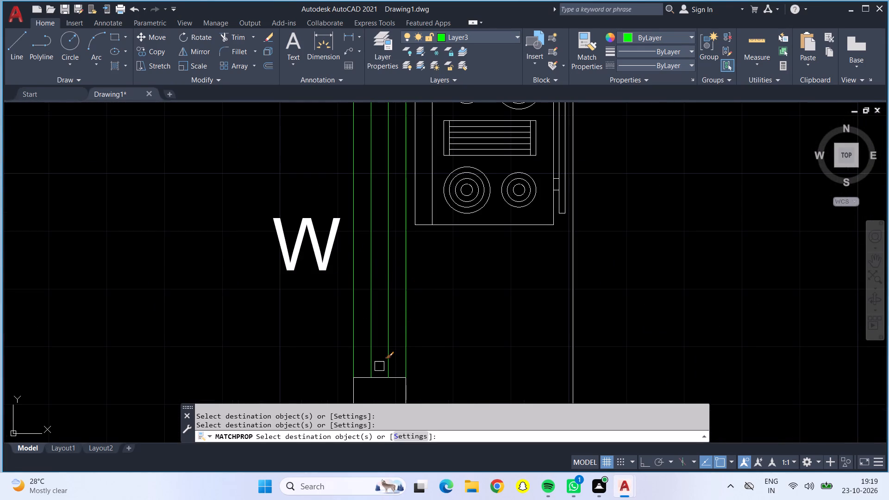
{"action": "scroll", "coordinate": [377, 378], "scroll_direction": "up", "scroll_amount": 2}
{"action": "left_click", "coordinate": [379, 378]}
{"action": "scroll", "coordinate": [380, 371], "scroll_direction": "down", "scroll_amount": 2}
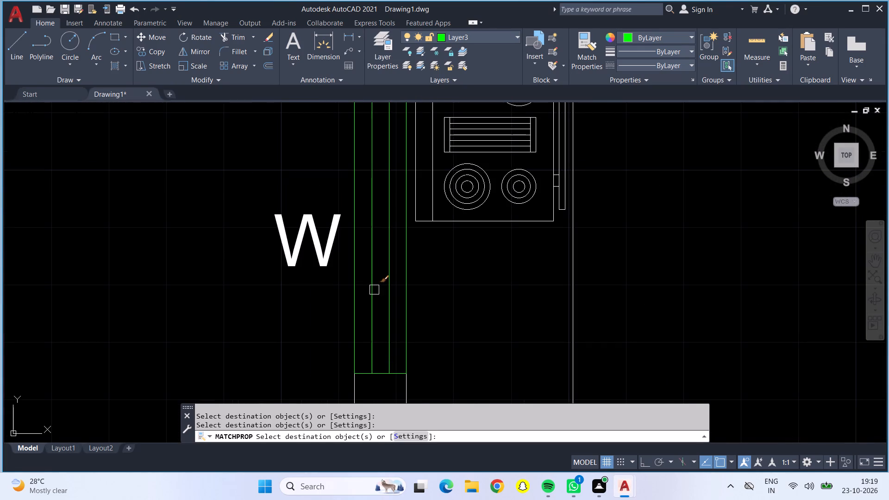
{"action": "middle_click_drag", "start_coordinate": [384, 287], "coordinate": [376, 397]}
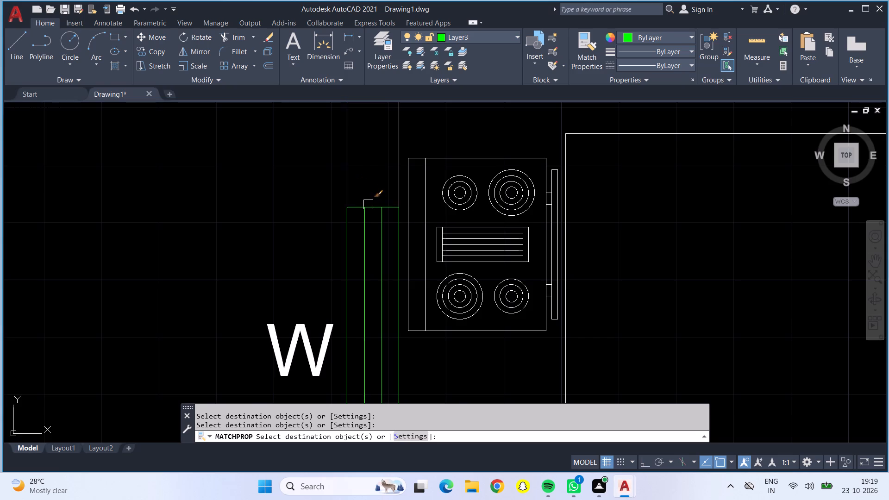
{"action": "scroll", "coordinate": [368, 205], "scroll_direction": "up", "scroll_amount": 3}
{"action": "left_click", "coordinate": [376, 214]}
Match the green Layer3 properties onto all lines of the top-left bedroom's left-wall window in the 40' by 30' plan.
{"action": "scroll", "coordinate": [378, 213], "scroll_direction": "down", "scroll_amount": 3}
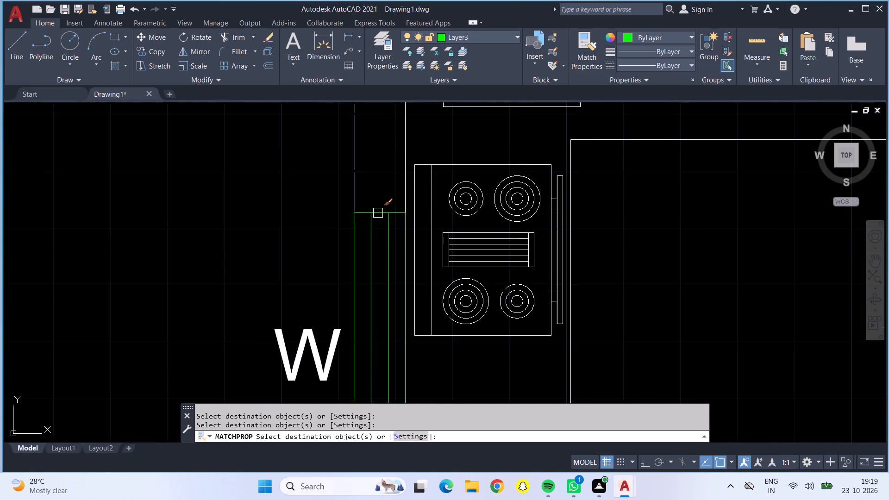
{"action": "scroll", "coordinate": [378, 210], "scroll_direction": "down", "scroll_amount": 1}
{"action": "middle_click_drag", "start_coordinate": [379, 175], "coordinate": [393, 435]}
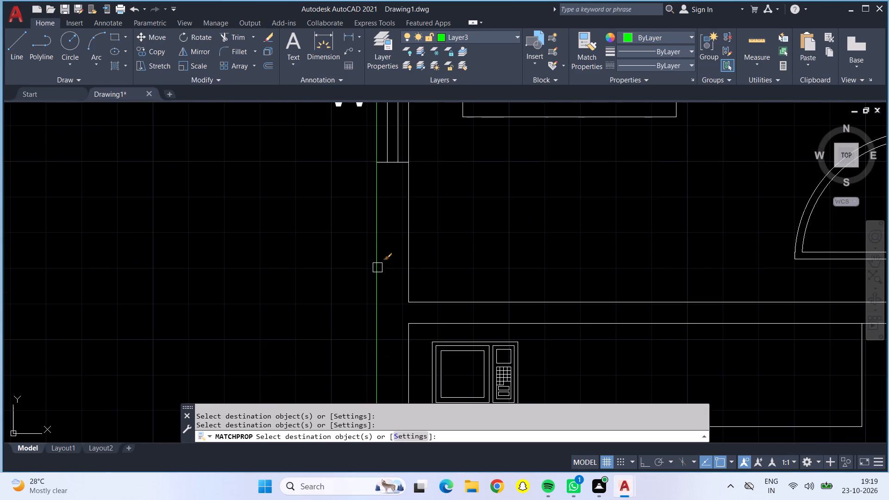
{"action": "middle_click_drag", "start_coordinate": [391, 217], "coordinate": [396, 400]}
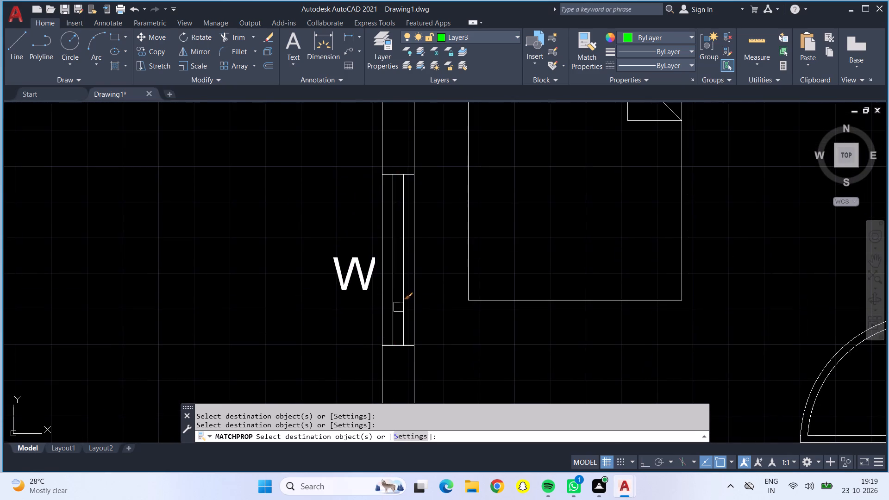
{"action": "scroll", "coordinate": [398, 306], "scroll_direction": "up", "scroll_amount": 1}
{"action": "left_click", "coordinate": [391, 304]}
{"action": "left_click", "coordinate": [370, 302]}
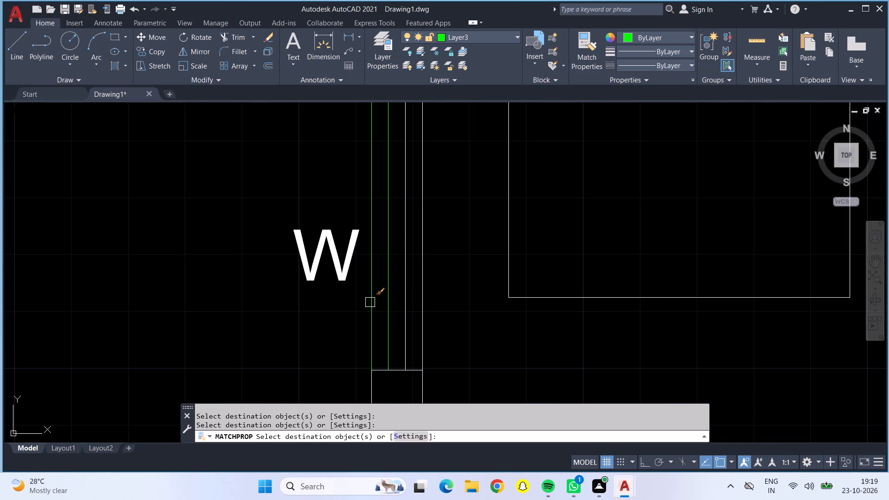
{"action": "left_click", "coordinate": [405, 310]}
{"action": "left_click", "coordinate": [423, 316]}
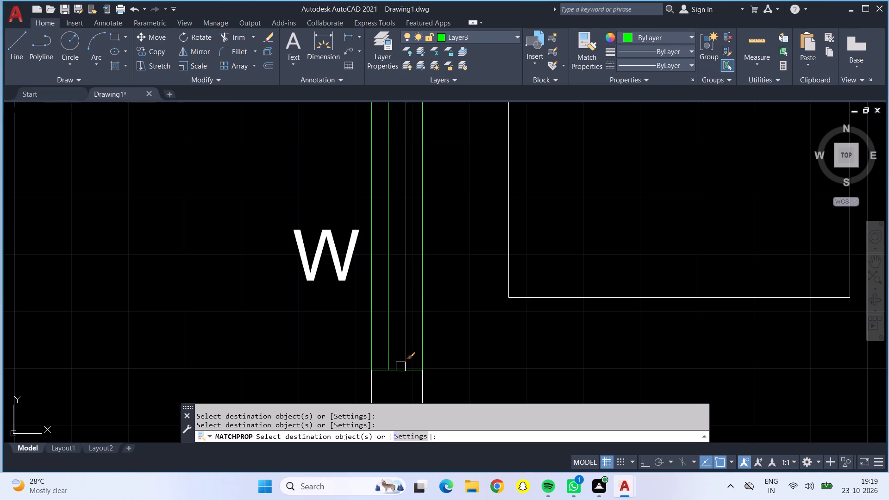
{"action": "left_click", "coordinate": [400, 367]}
{"action": "middle_click_drag", "start_coordinate": [391, 219], "coordinate": [401, 344]}
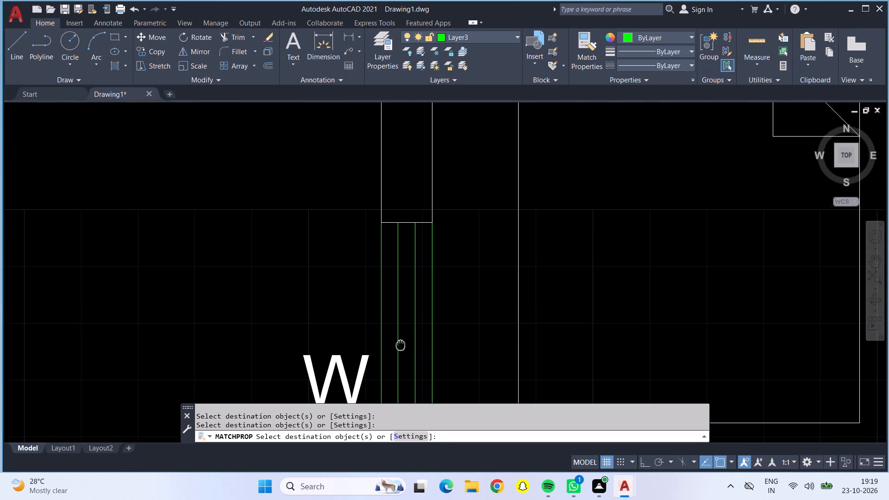
{"action": "middle_click_drag", "start_coordinate": [401, 344], "coordinate": [401, 341]}
{"action": "left_click", "coordinate": [404, 217]}
Match the green Layer3 properties onto all lines of the top-left bedroom's top-wall window behind the bed in the 40' by 30' plan.
{"action": "scroll", "coordinate": [404, 217], "scroll_direction": "down", "scroll_amount": 1}
{"action": "scroll", "coordinate": [497, 196], "scroll_direction": "down", "scroll_amount": 2}
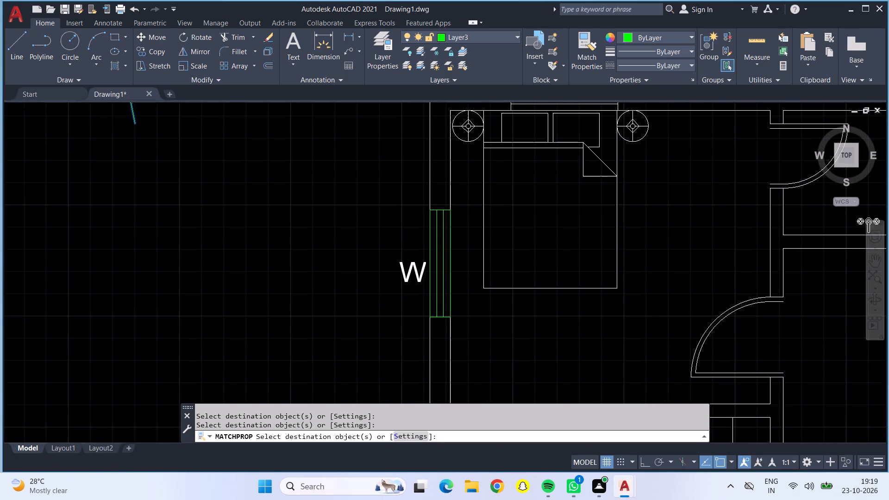
{"action": "middle_click_drag", "start_coordinate": [530, 211], "coordinate": [394, 264]}
{"action": "scroll", "coordinate": [372, 174], "scroll_direction": "up", "scroll_amount": 3}
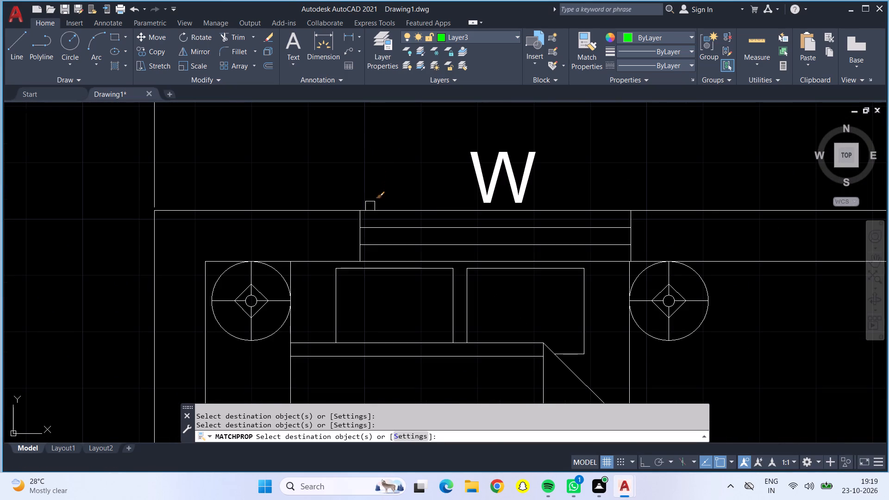
{"action": "left_click", "coordinate": [362, 231]}
{"action": "left_click", "coordinate": [390, 228]}
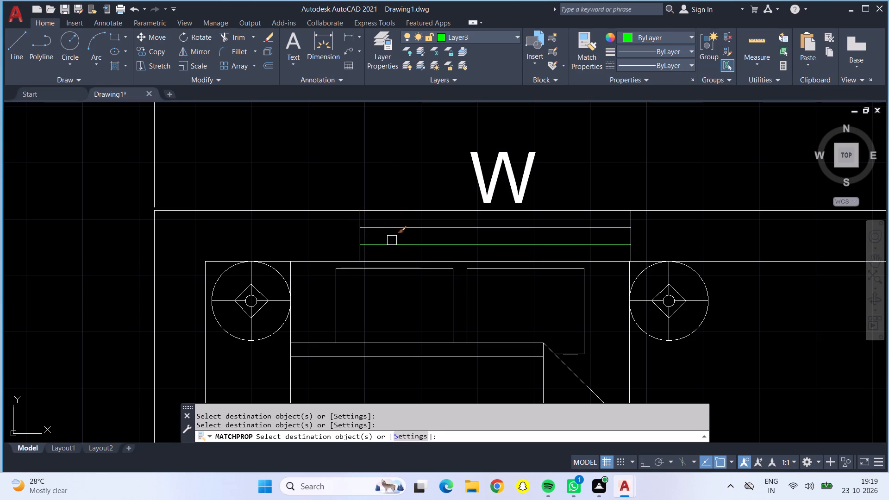
{"action": "left_click", "coordinate": [392, 240]}
{"action": "left_click", "coordinate": [395, 259]}
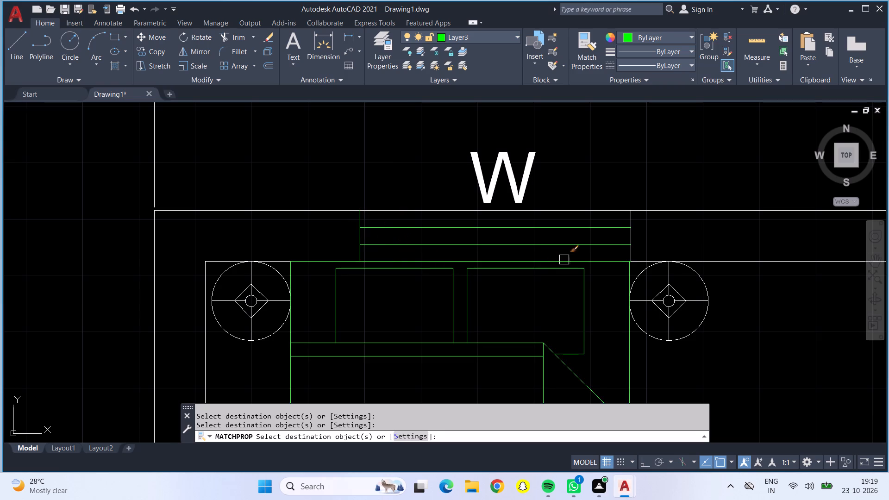
{"action": "left_click", "coordinate": [629, 237]}
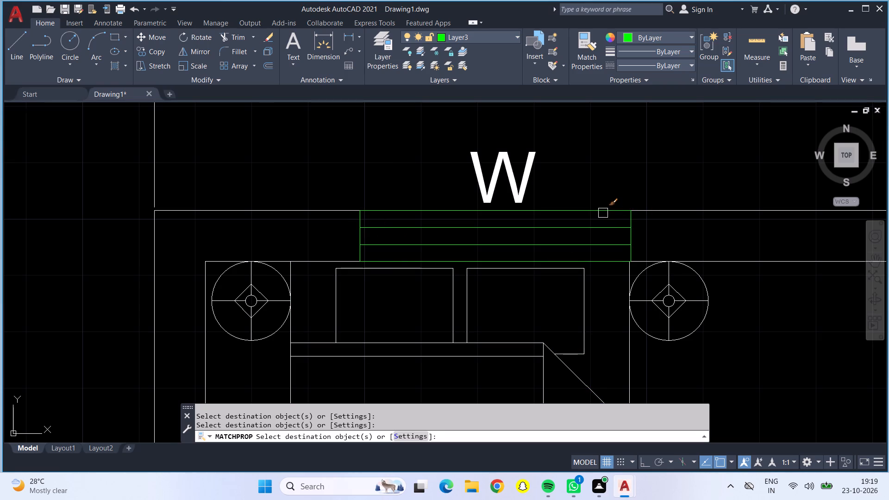
{"action": "left_click", "coordinate": [603, 212]}
Match the green Layer3 properties onto all lines of the leftmost bathroom's top-wall window in the 40' by 30' plan.
{"action": "scroll", "coordinate": [607, 208], "scroll_direction": "down", "scroll_amount": 2}
{"action": "middle_click_drag", "start_coordinate": [634, 175], "coordinate": [123, 172]}
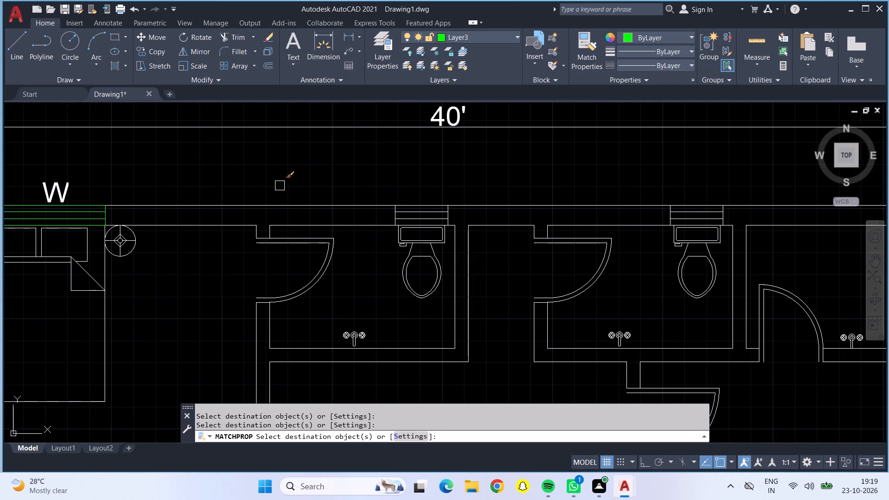
{"action": "scroll", "coordinate": [394, 216], "scroll_direction": "up", "scroll_amount": 3}
{"action": "left_click", "coordinate": [394, 215]}
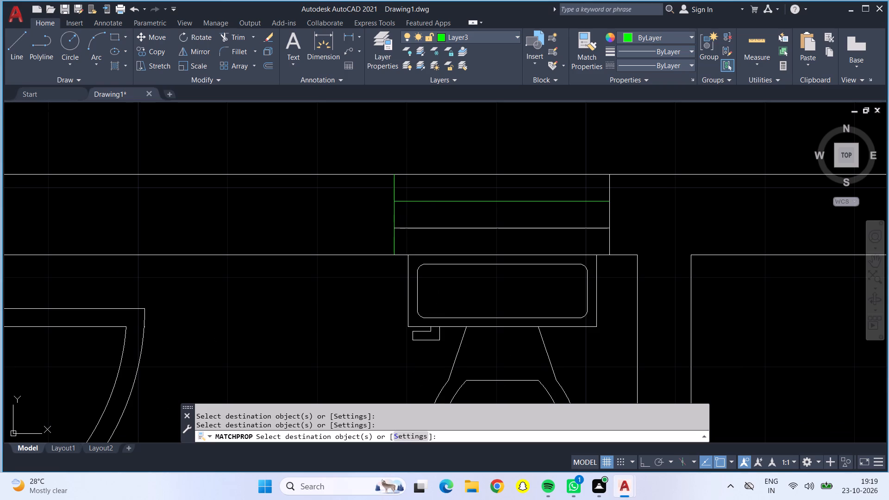
{"action": "left_click", "coordinate": [429, 204]}
{"action": "left_click", "coordinate": [432, 225]}
{"action": "left_click", "coordinate": [422, 173]}
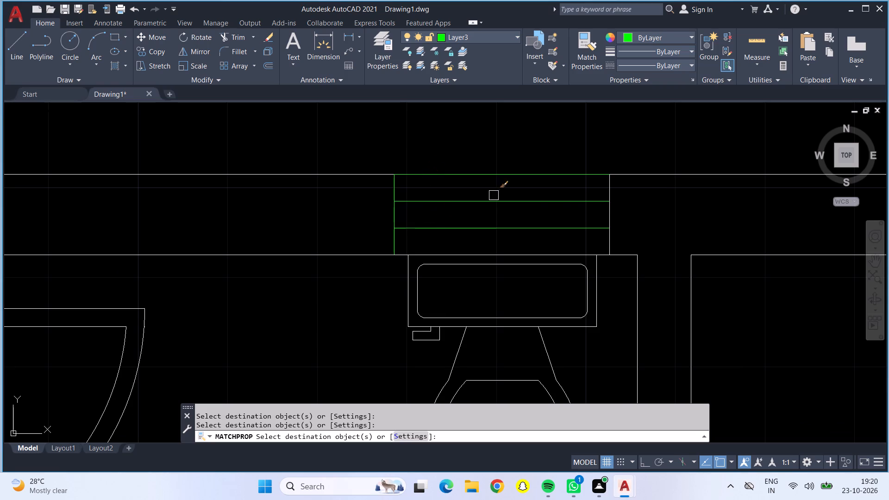
{"action": "left_click", "coordinate": [607, 211]}
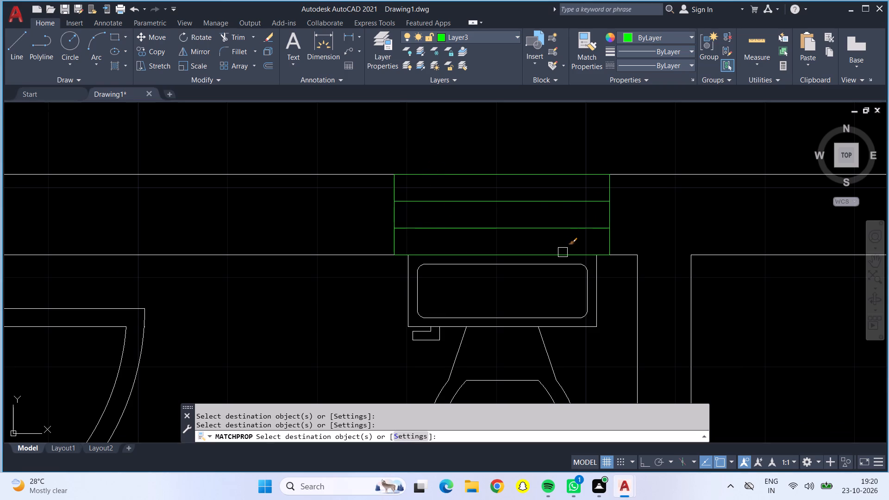
{"action": "left_click", "coordinate": [563, 252]}
Match the green Layer3 properties onto all lines of the middle bathroom's top-wall window in the 40' by 30' plan.
{"action": "scroll", "coordinate": [558, 247], "scroll_direction": "down", "scroll_amount": 2}
{"action": "middle_click_drag", "start_coordinate": [576, 181], "coordinate": [20, 141]}
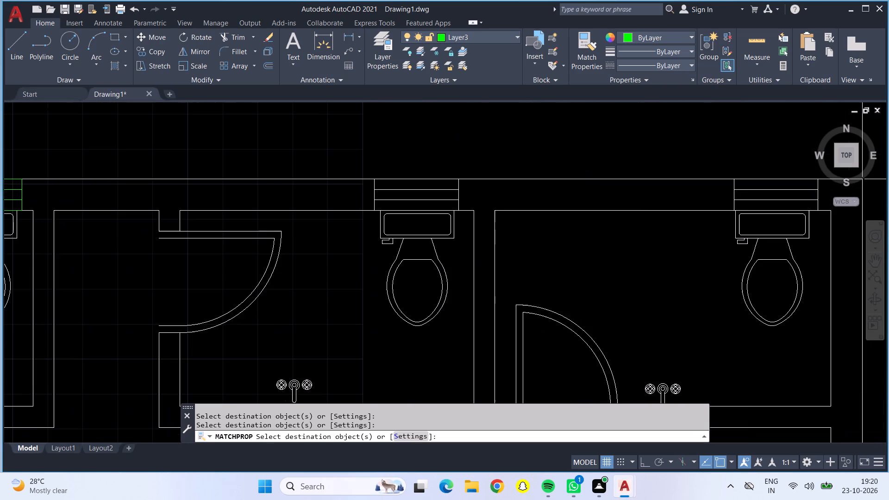
{"action": "scroll", "coordinate": [376, 197], "scroll_direction": "up", "scroll_amount": 2}
{"action": "left_click", "coordinate": [367, 194]}
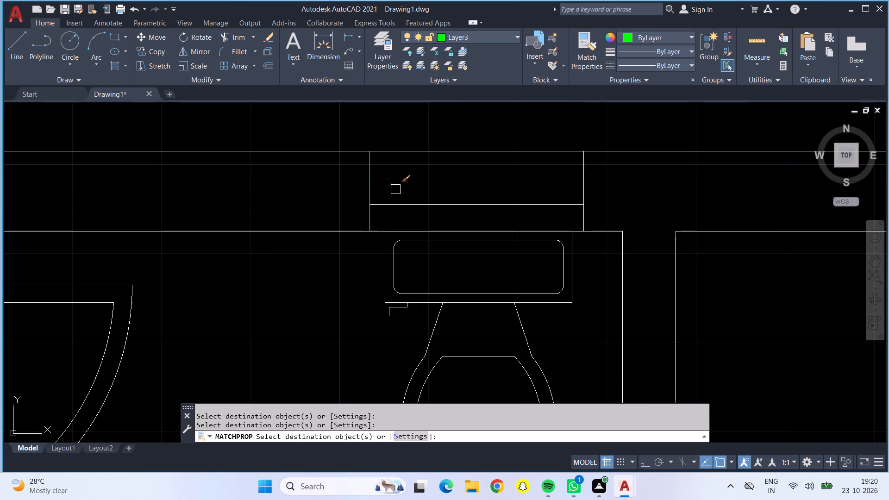
{"action": "left_click", "coordinate": [400, 181]}
{"action": "left_click", "coordinate": [402, 208]}
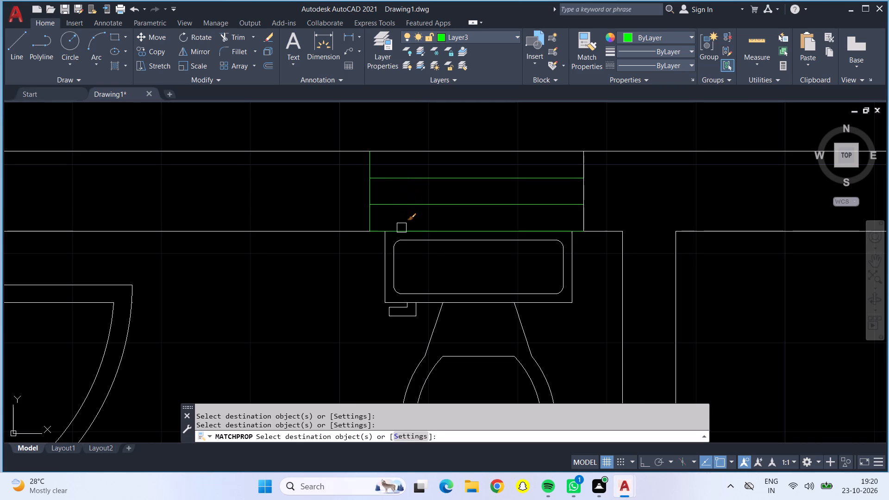
{"action": "left_click", "coordinate": [401, 228]}
{"action": "left_click", "coordinate": [584, 194]}
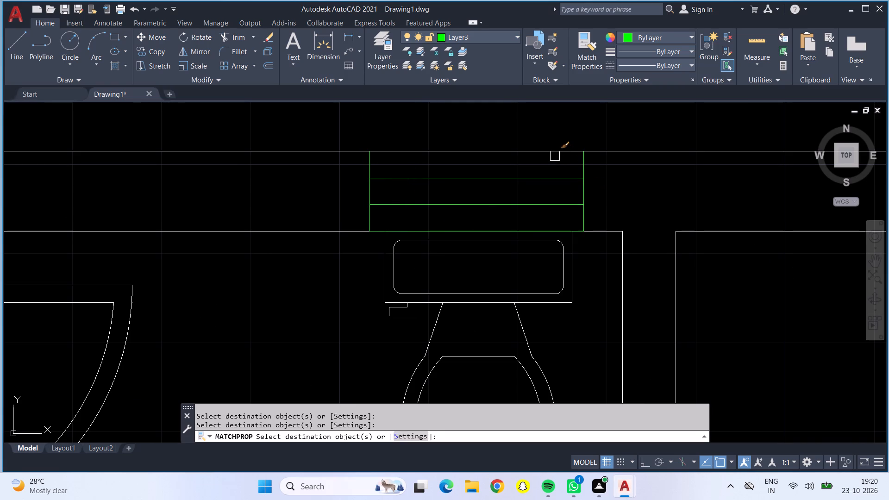
{"action": "left_click", "coordinate": [553, 150]}
Match the green Layer3 properties onto all lines of the rightmost bathroom's top-wall window in the 40' by 30' plan.
{"action": "scroll", "coordinate": [561, 157], "scroll_direction": "down", "scroll_amount": 1}
{"action": "middle_click_drag", "start_coordinate": [634, 176], "coordinate": [0, 243]}
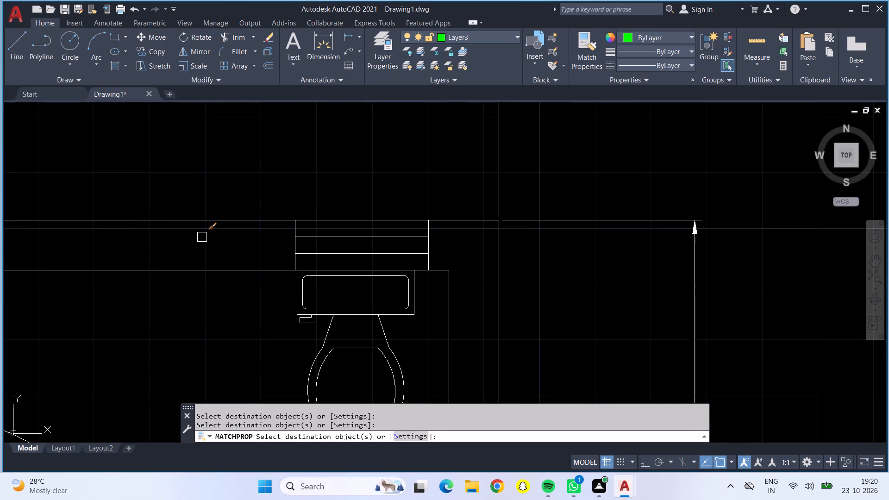
{"action": "left_click", "coordinate": [292, 246]}
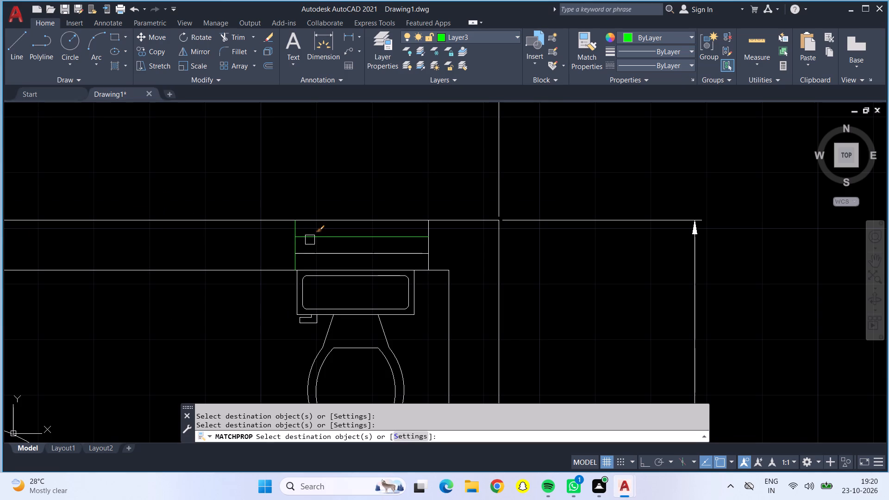
{"action": "left_click", "coordinate": [311, 240]}
{"action": "left_click", "coordinate": [314, 257]}
{"action": "left_click", "coordinate": [425, 248]}
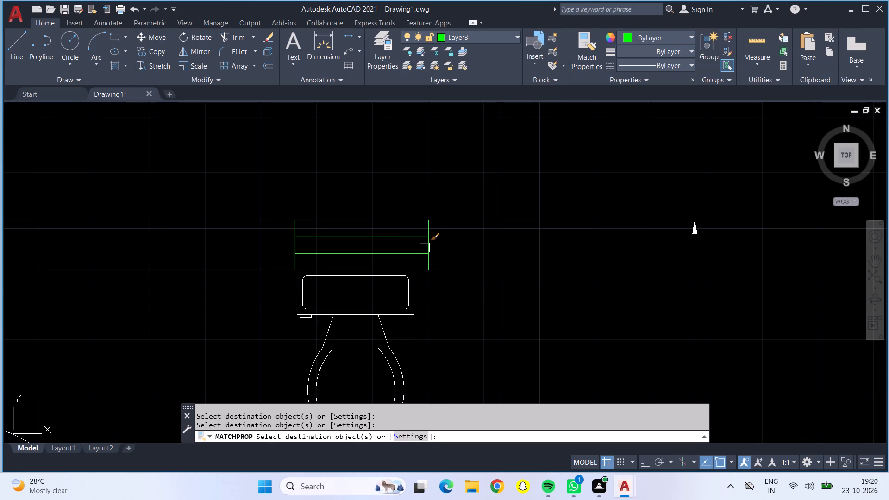
{"action": "left_click", "coordinate": [384, 222]}
{"action": "left_click", "coordinate": [381, 269]}
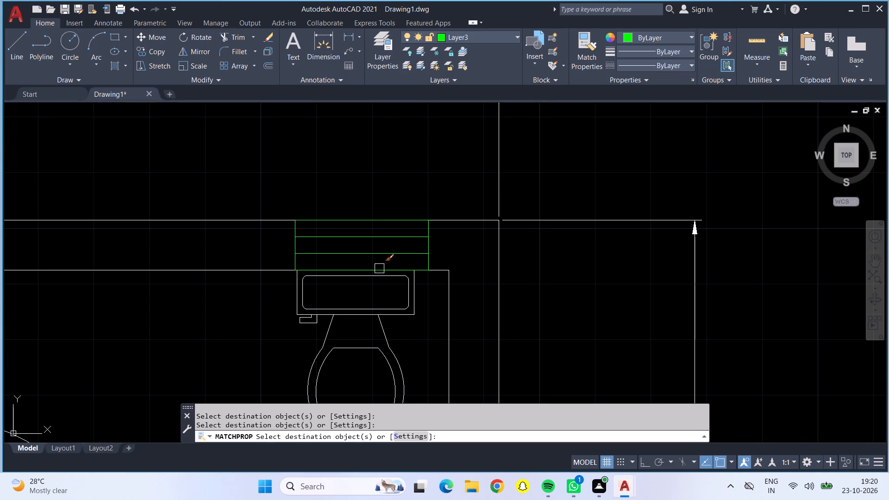
Match the green Layer3 properties onto all lines of the right bedroom's right-wall window behind the bed in the 40' by 30' plan.
{"action": "scroll", "coordinate": [378, 267], "scroll_direction": "down", "scroll_amount": 3}
{"action": "scroll", "coordinate": [340, 285], "scroll_direction": "down", "scroll_amount": 1}
{"action": "middle_click_drag", "start_coordinate": [345, 346], "coordinate": [167, 209]}
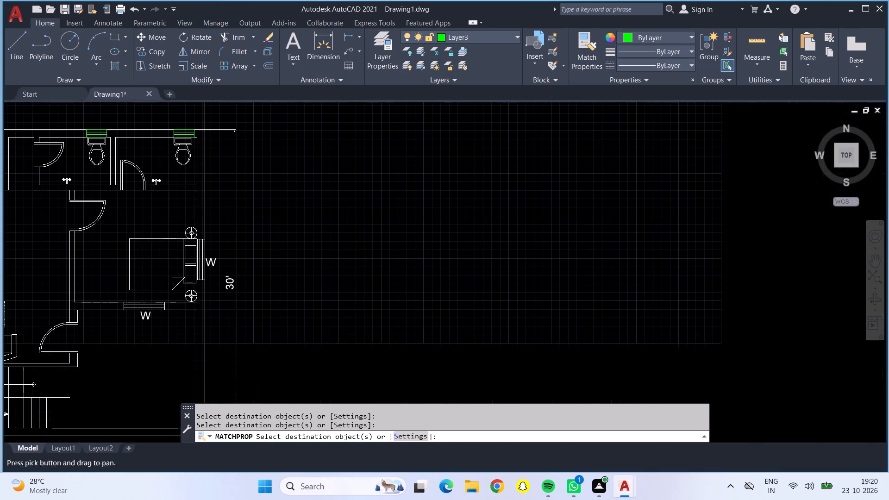
{"action": "scroll", "coordinate": [193, 255], "scroll_direction": "up", "scroll_amount": 5}
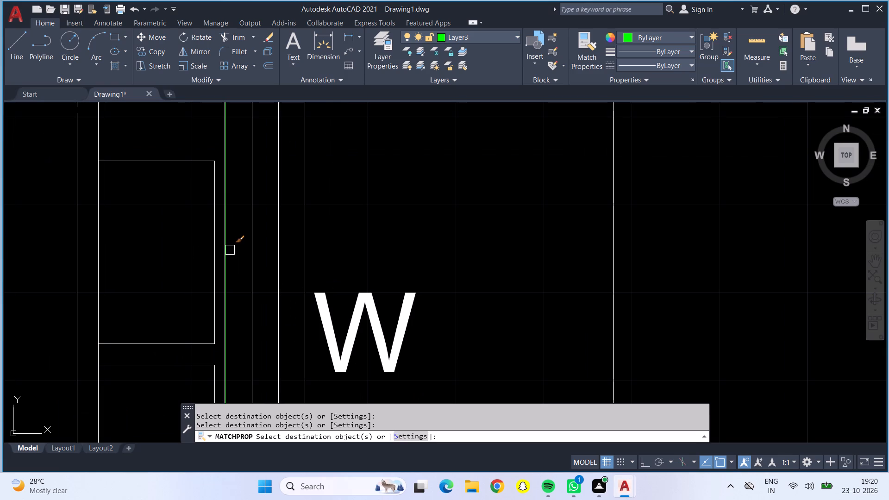
{"action": "left_click", "coordinate": [230, 251]}
{"action": "left_click", "coordinate": [250, 255]}
{"action": "left_click", "coordinate": [275, 256]}
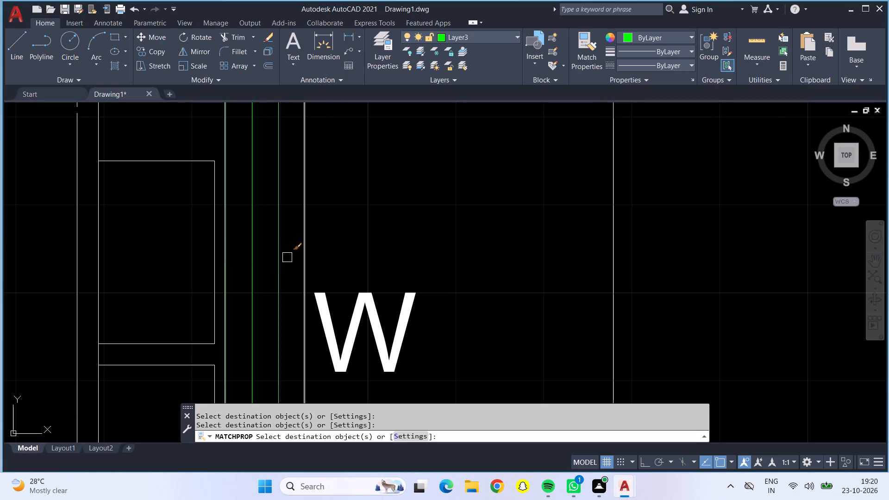
{"action": "left_click", "coordinate": [301, 260]}
{"action": "scroll", "coordinate": [294, 255], "scroll_direction": "down", "scroll_amount": 1}
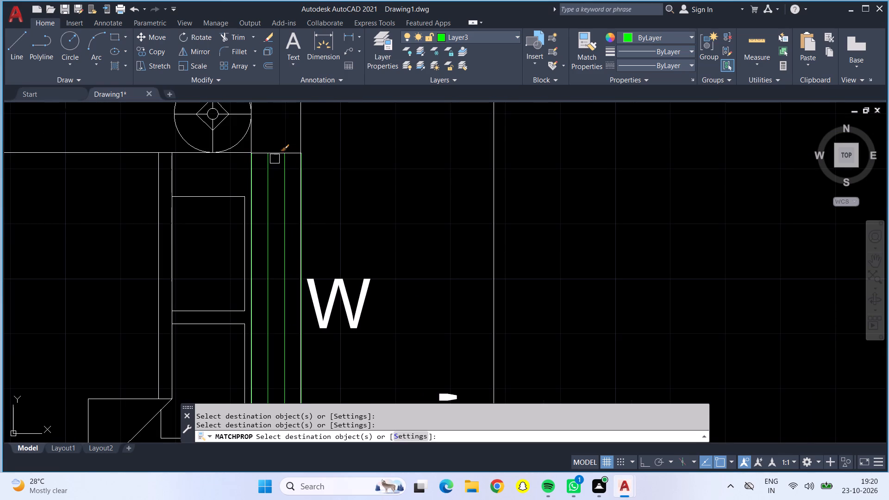
{"action": "left_click", "coordinate": [281, 156]}
{"action": "scroll", "coordinate": [275, 193], "scroll_direction": "down", "scroll_amount": 2}
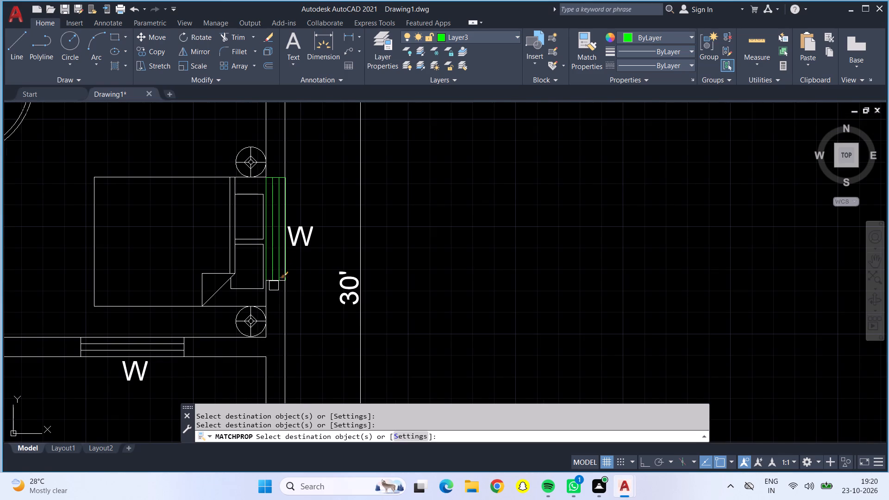
{"action": "scroll", "coordinate": [274, 286], "scroll_direction": "up", "scroll_amount": 3}
{"action": "left_click", "coordinate": [272, 269]}
{"action": "scroll", "coordinate": [280, 271], "scroll_direction": "down", "scroll_amount": 4}
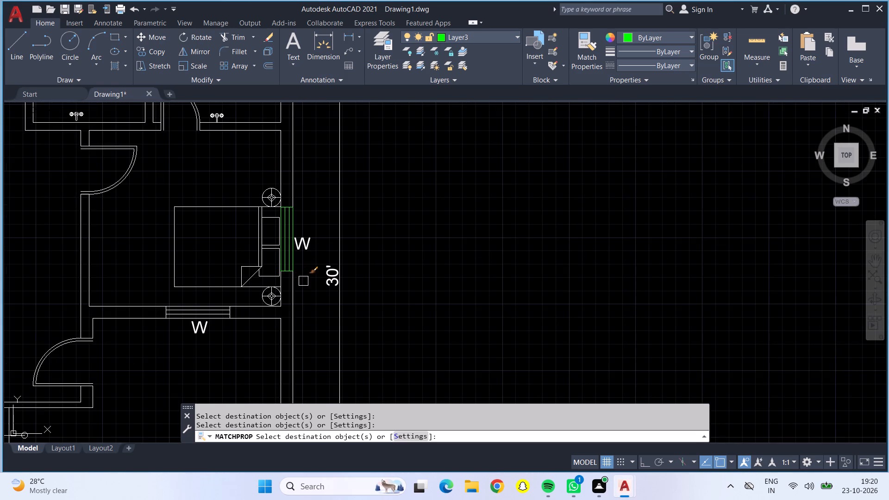
Match the green Layer3 properties onto all lines of the right bedroom's bottom-wall window in the 40' by 30' plan.
{"action": "scroll", "coordinate": [164, 314], "scroll_direction": "up", "scroll_amount": 4}
{"action": "left_click", "coordinate": [175, 307]}
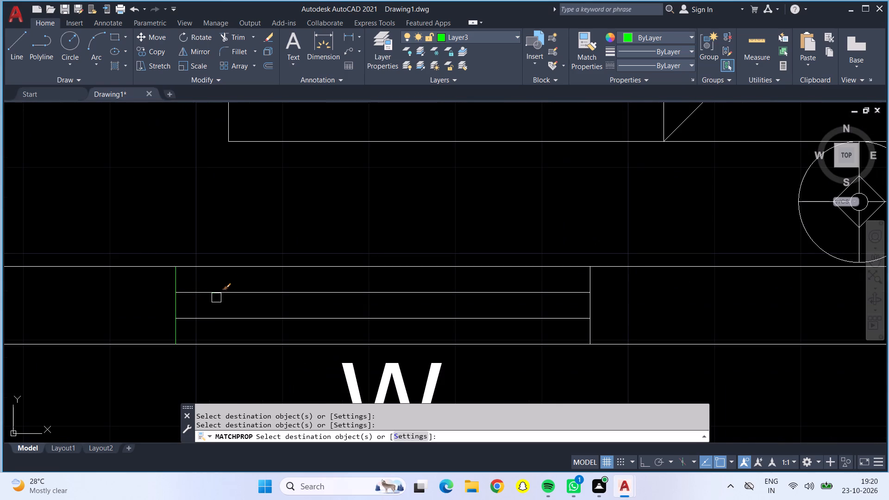
{"action": "left_click", "coordinate": [222, 291]}
{"action": "left_click", "coordinate": [218, 317]}
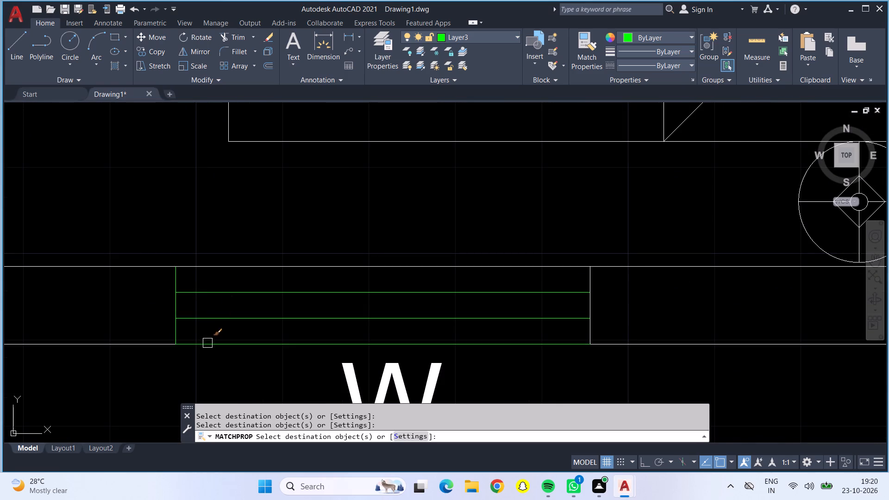
{"action": "left_click", "coordinate": [207, 343]}
{"action": "left_click", "coordinate": [215, 269]}
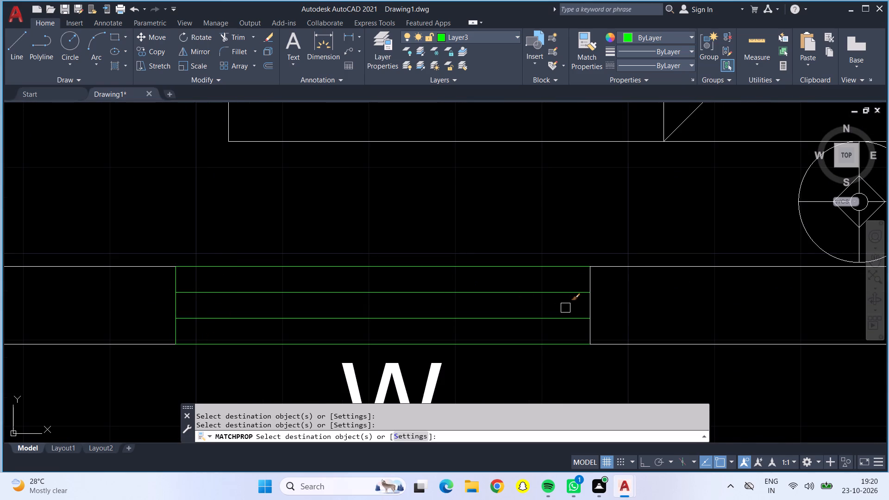
{"action": "left_click", "coordinate": [587, 307]}
{"action": "scroll", "coordinate": [575, 302], "scroll_direction": "down", "scroll_amount": 4}
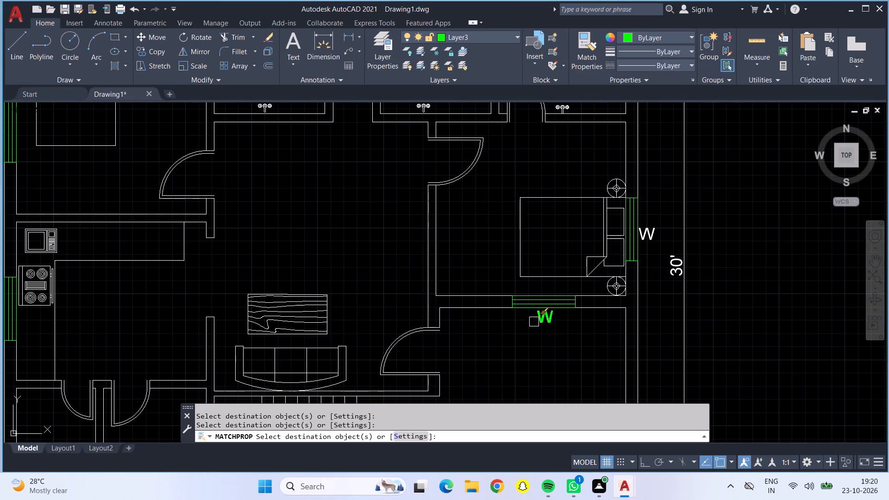
Match the green Layer3 properties onto all lines of the bottom-left small room's bottom-wall window in the 40' by 30' plan.
{"action": "scroll", "coordinate": [512, 327], "scroll_direction": "down", "scroll_amount": 1}
{"action": "middle_click_drag", "start_coordinate": [385, 277], "coordinate": [374, 110]}
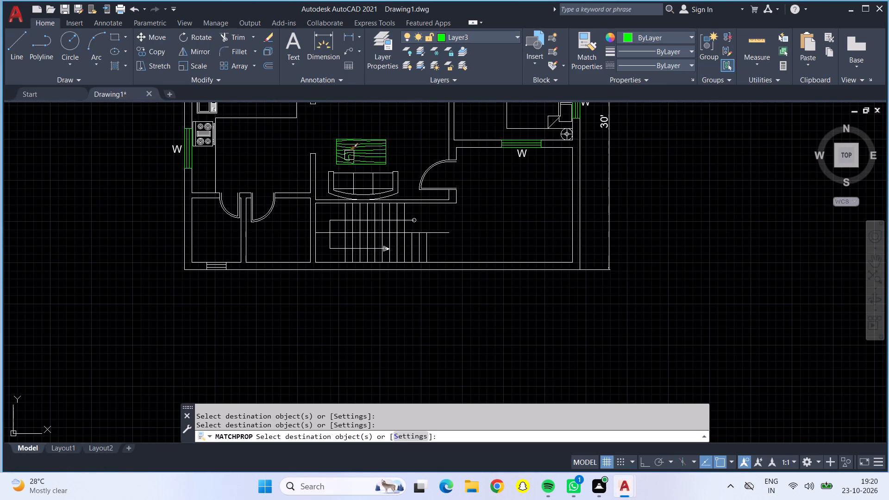
{"action": "scroll", "coordinate": [208, 263], "scroll_direction": "up", "scroll_amount": 4}
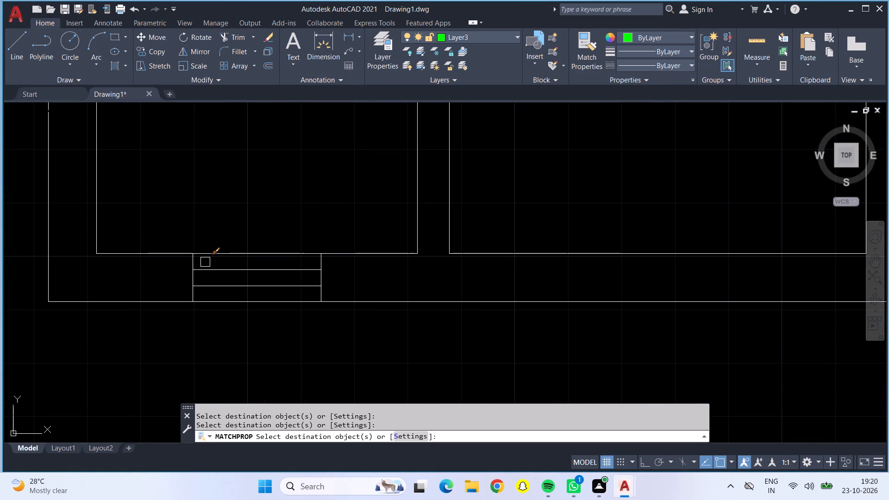
{"action": "left_click", "coordinate": [206, 267]}
{"action": "left_click", "coordinate": [222, 282]}
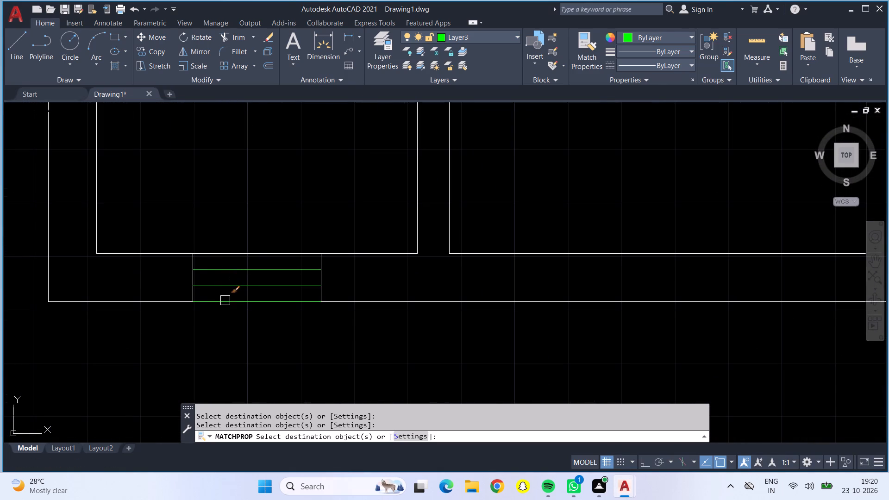
{"action": "left_click", "coordinate": [225, 300]}
{"action": "left_click_drag", "start_coordinate": [194, 278], "coordinate": [198, 280]}
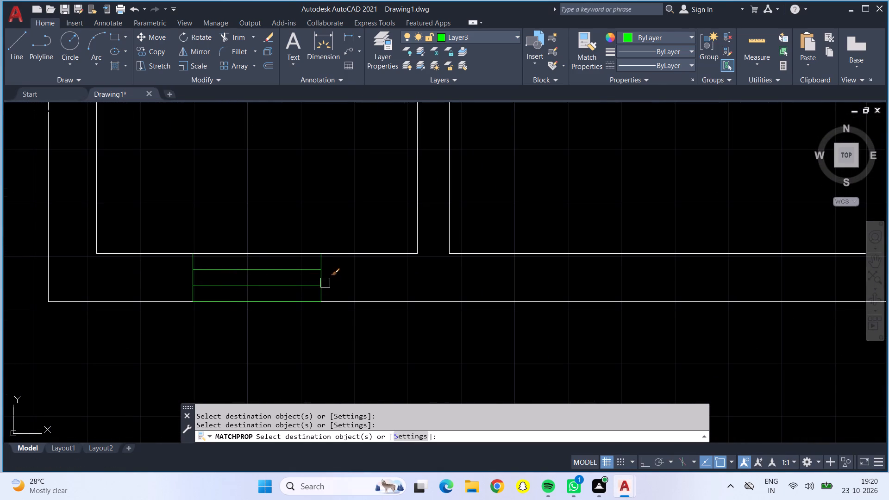
{"action": "left_click", "coordinate": [322, 277]}
{"action": "left_click", "coordinate": [294, 258]}
{"action": "scroll", "coordinate": [293, 256], "scroll_direction": "down", "scroll_amount": 4}
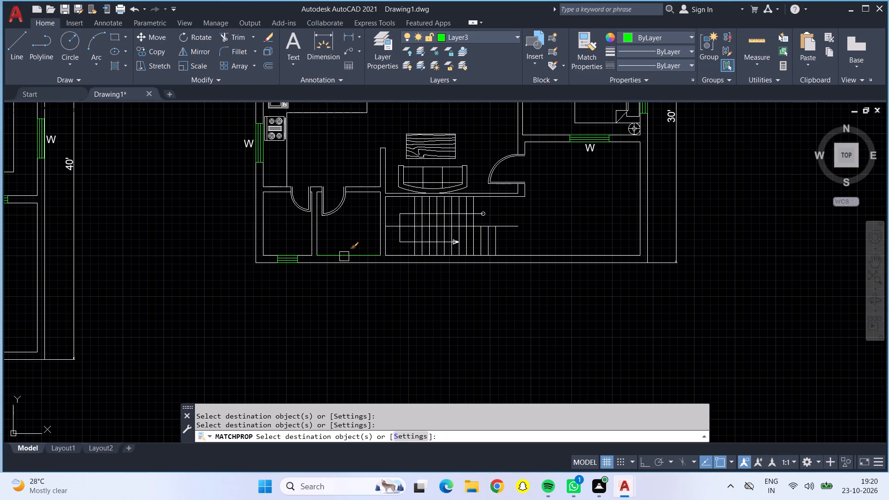
Check the windows across all three floor plans for lines still lacking the green Layer3 properties, and end the property matching.
{"action": "middle_click_drag", "start_coordinate": [332, 243], "coordinate": [286, 341]}
{"action": "scroll", "coordinate": [284, 339], "scroll_direction": "down", "scroll_amount": 1}
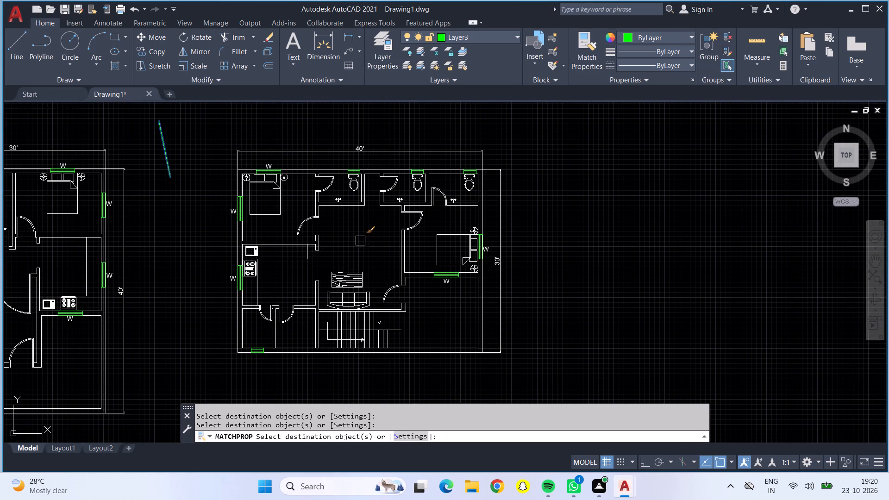
{"action": "middle_click_drag", "start_coordinate": [359, 238], "coordinate": [441, 203]}
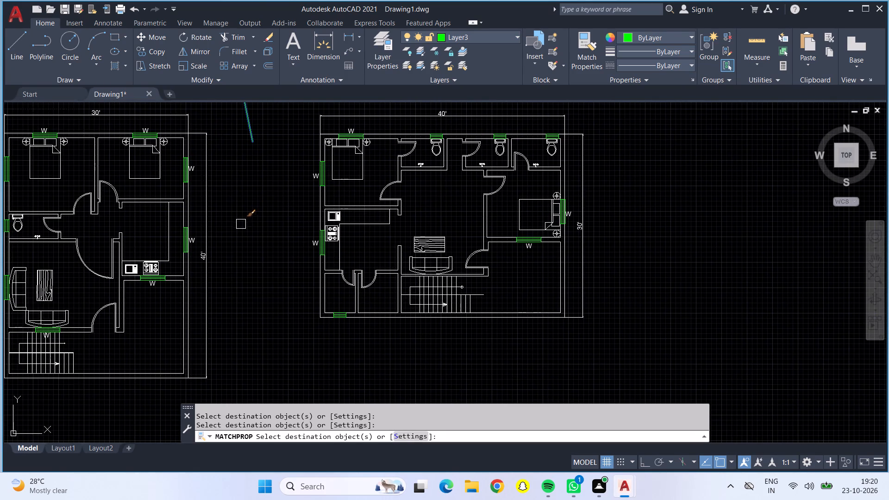
{"action": "middle_click_drag", "start_coordinate": [243, 224], "coordinate": [405, 237]}
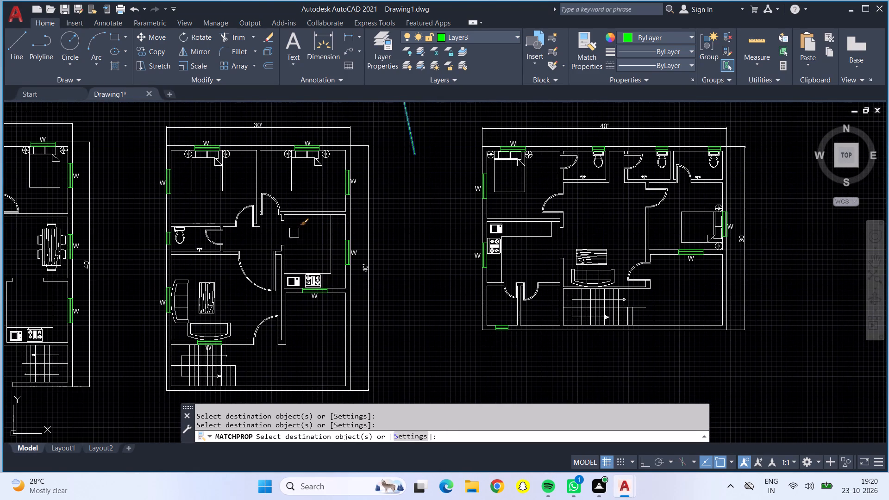
{"action": "middle_click_drag", "start_coordinate": [292, 227], "coordinate": [372, 222]}
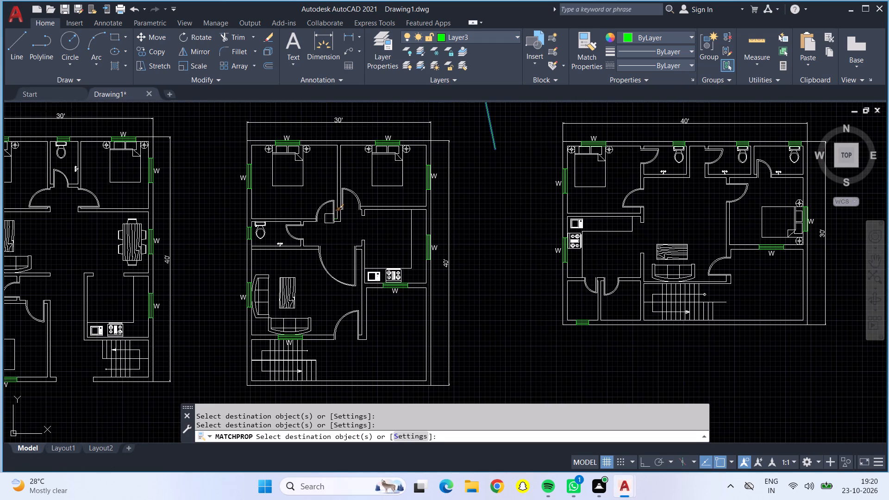
{"action": "middle_click_drag", "start_coordinate": [198, 249], "coordinate": [311, 246]}
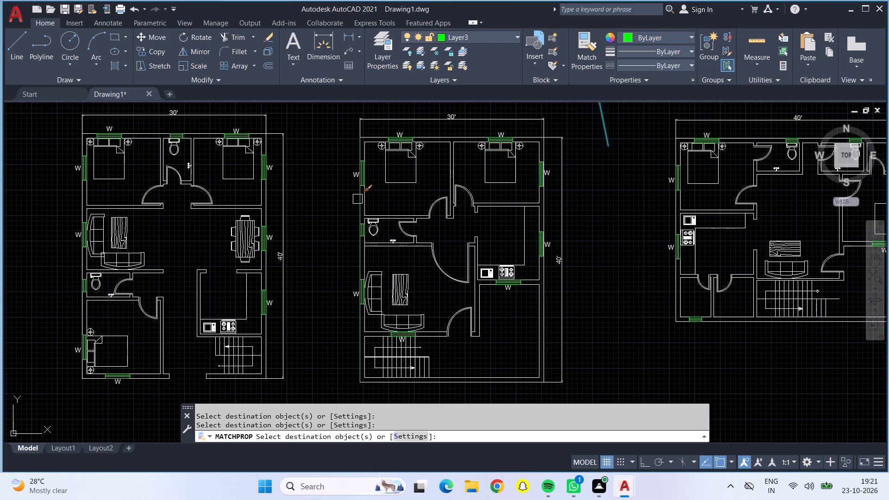
{"action": "key", "text": "Escape"}
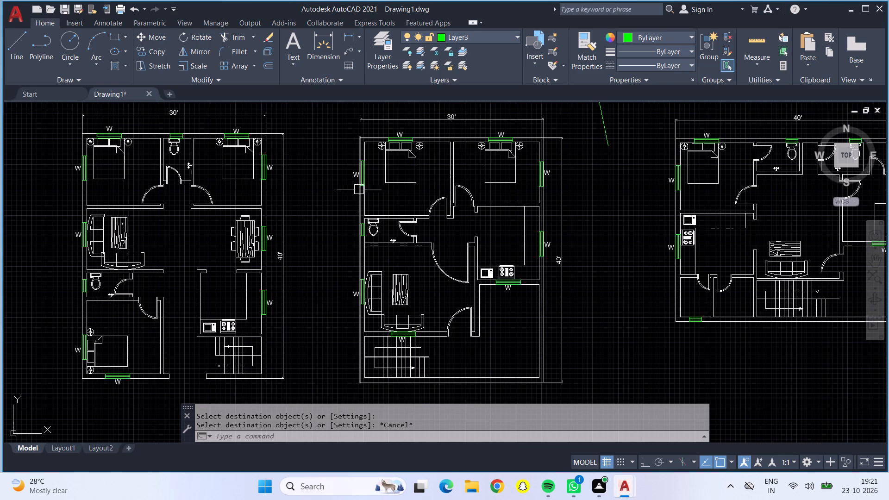
Erase the stray slanted green line between the middle 30' by 40' plan and the 40' by 30' plan.
{"action": "middle_click_drag", "start_coordinate": [596, 194], "coordinate": [591, 235]}
{"action": "scroll", "coordinate": [596, 205], "scroll_direction": "down", "scroll_amount": 1}
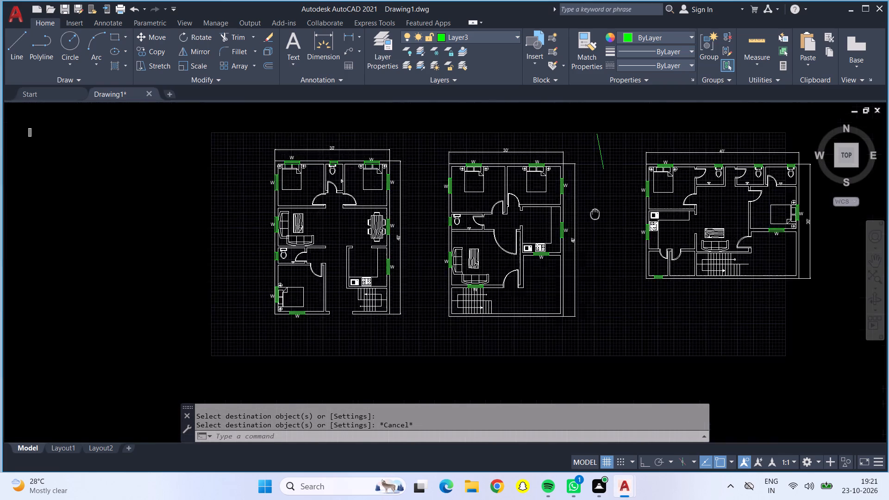
{"action": "middle_click_drag", "start_coordinate": [591, 235], "coordinate": [583, 289]}
{"action": "left_click", "coordinate": [585, 242]}
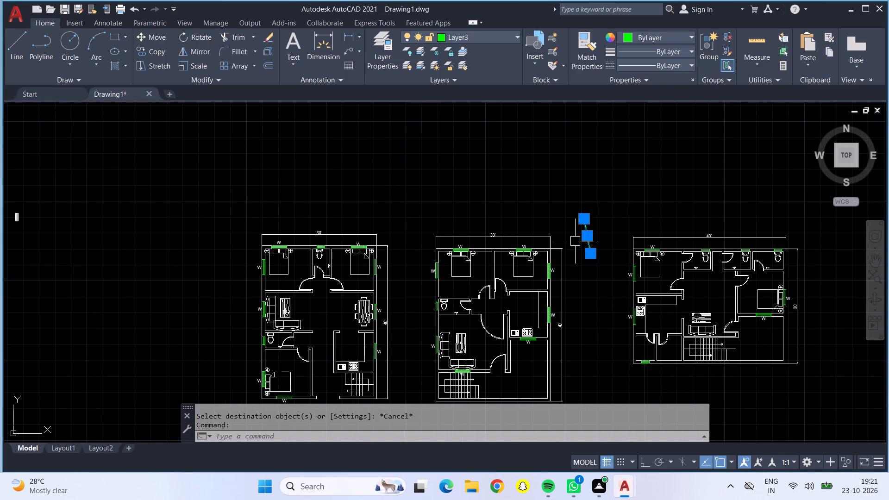
{"action": "key", "text": "Delete"}
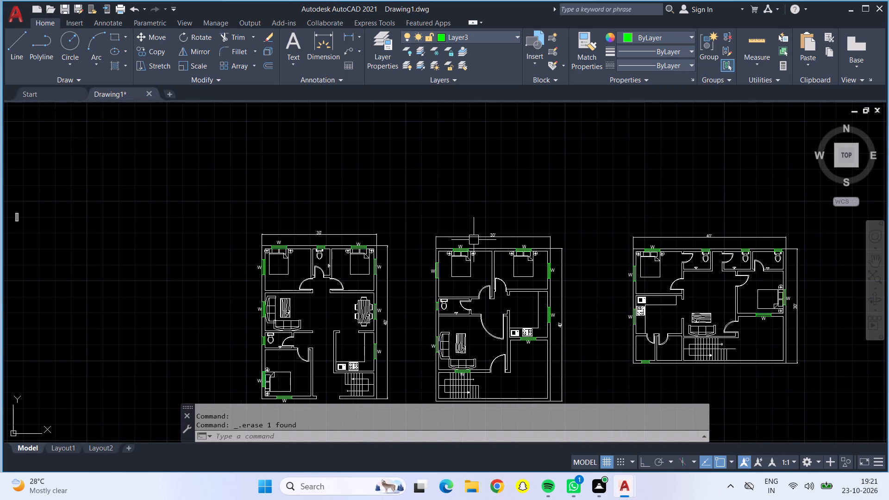
Add a centred 9" text label V in ByBlock colour on layer 0 at the top bathroom's window in the leftmost 30' by 40' plan.
{"action": "middle_click_drag", "start_coordinate": [431, 209], "coordinate": [406, 176]}
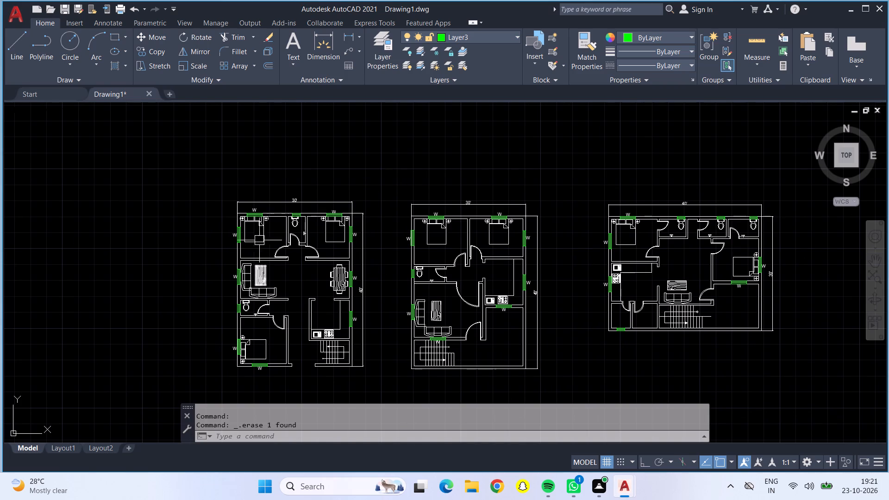
{"action": "left_click", "coordinate": [296, 37]}
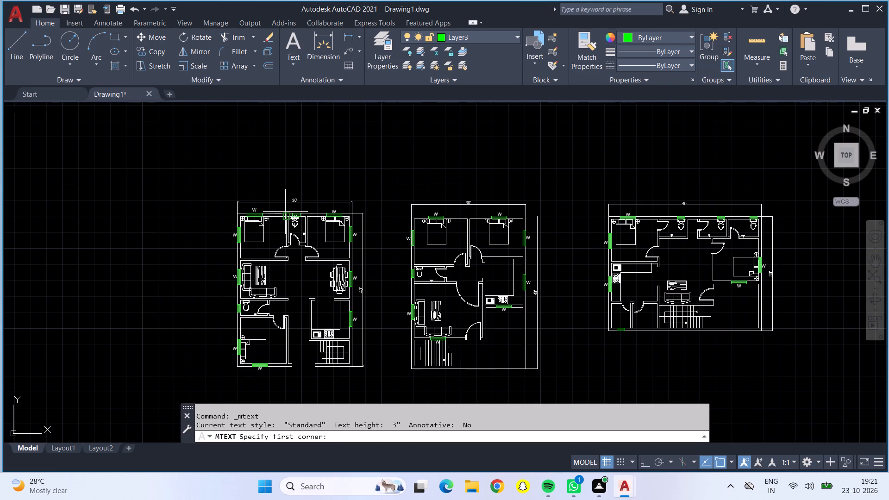
{"action": "scroll", "coordinate": [286, 212], "scroll_direction": "up", "scroll_amount": 4}
{"action": "scroll", "coordinate": [333, 216], "scroll_direction": "up", "scroll_amount": 3}
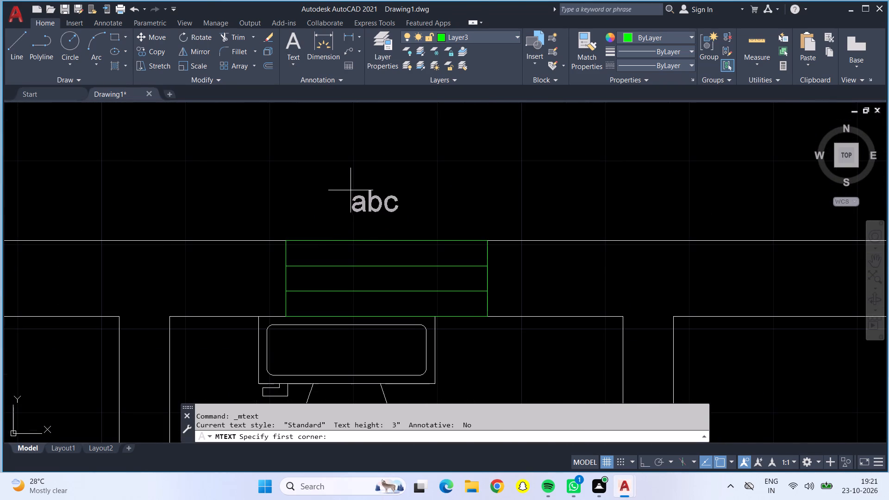
{"action": "left_click", "coordinate": [352, 175]}
{"action": "left_click", "coordinate": [418, 225]}
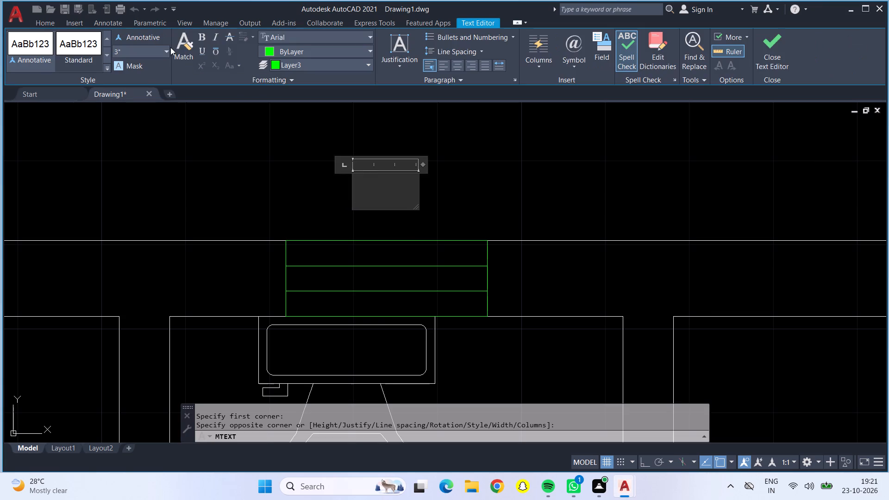
{"action": "left_click", "coordinate": [166, 46]}
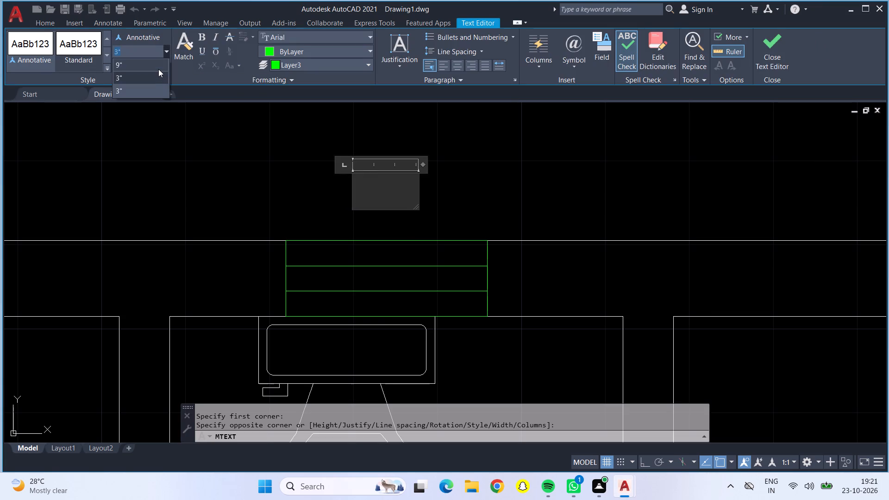
{"action": "left_click", "coordinate": [158, 69]}
{"action": "left_click", "coordinate": [456, 68]}
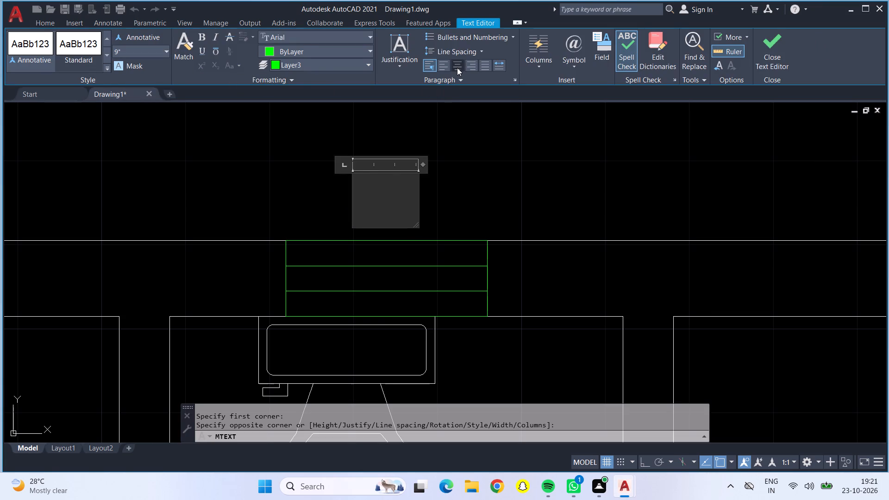
{"action": "left_click", "coordinate": [367, 52]}
{"action": "left_click", "coordinate": [291, 78]}
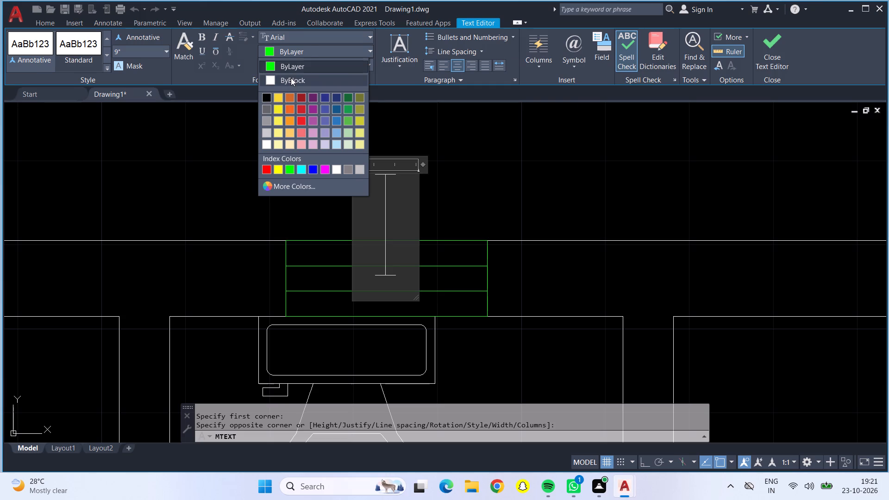
{"action": "left_click", "coordinate": [366, 64]}
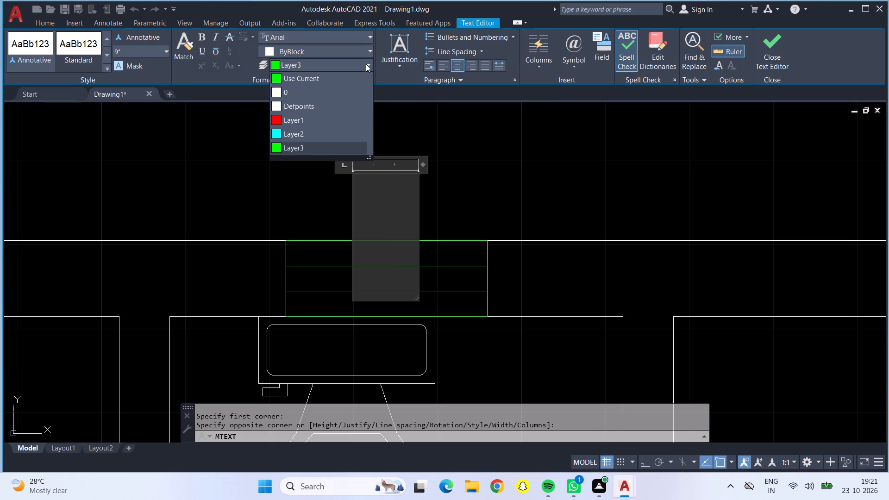
{"action": "left_click", "coordinate": [311, 89]}
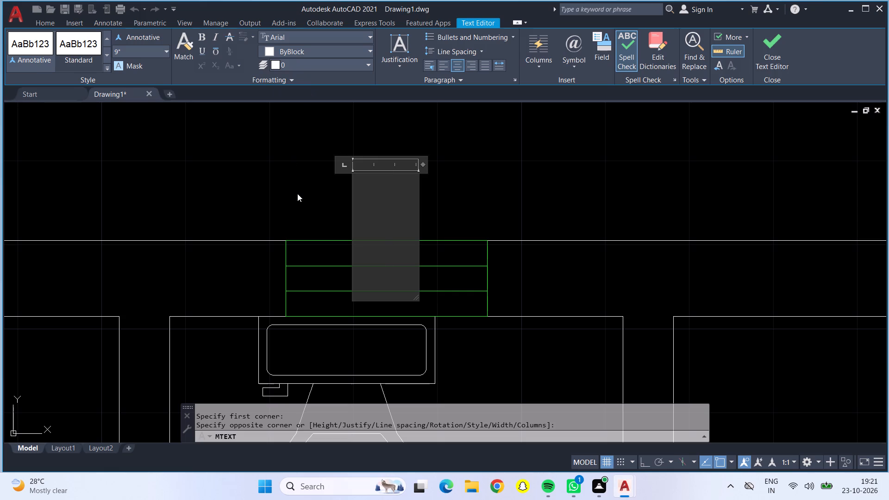
{"action": "key", "text": "shift+v"}
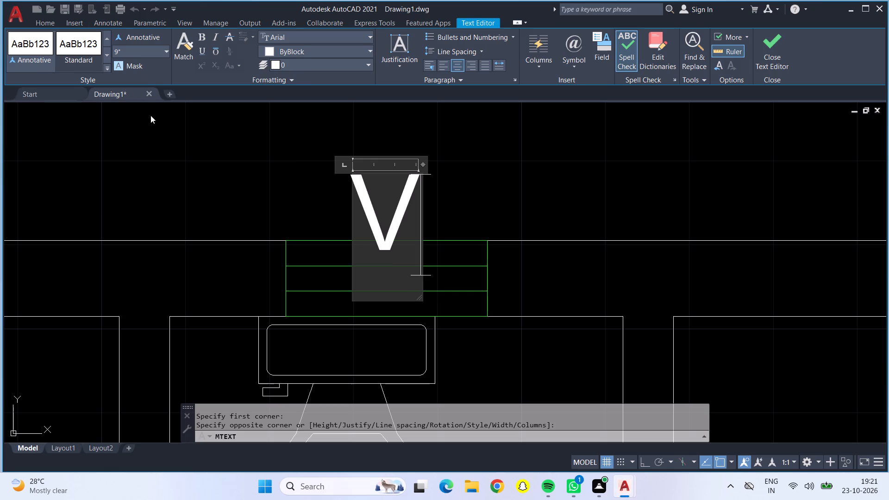
{"action": "left_click", "coordinate": [256, 176]}
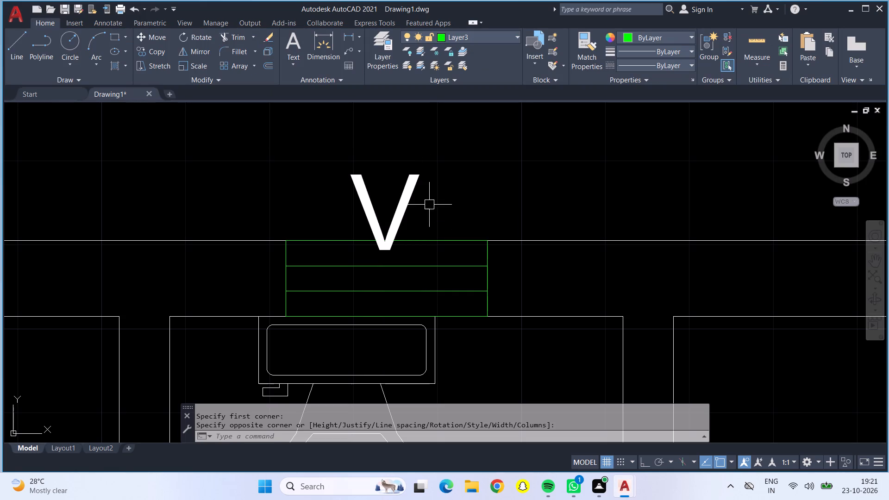
Move the V label straight up so it sits clear above the top bathroom's window in the leftmost 30' by 40' plan.
{"action": "left_click", "coordinate": [405, 194]}
{"action": "left_click", "coordinate": [152, 31]}
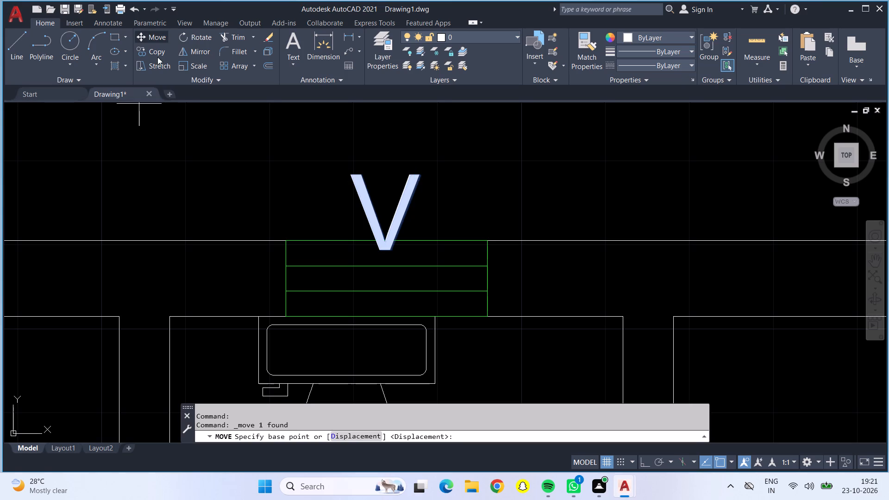
{"action": "left_click", "coordinate": [363, 209]}
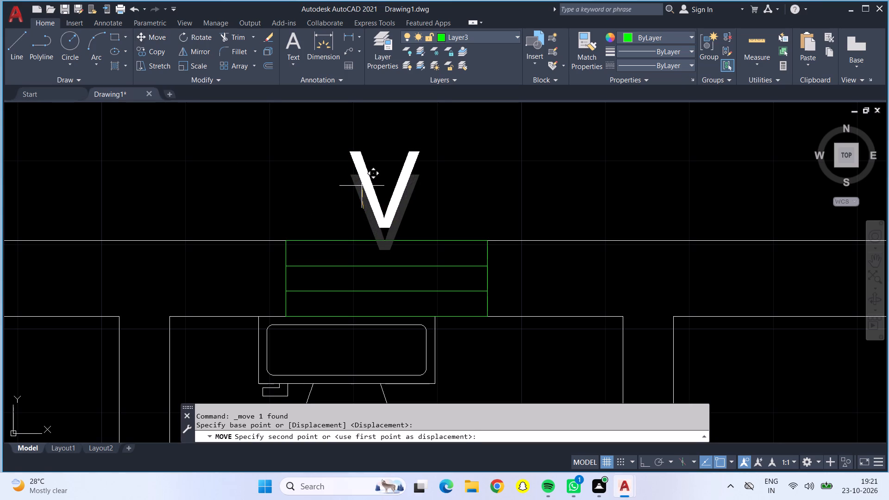
{"action": "left_click", "coordinate": [362, 186]}
Copy the V label to just outside the lower bathroom's left-wall window in the leftmost 30' by 40' plan.
{"action": "left_click", "coordinate": [369, 191]}
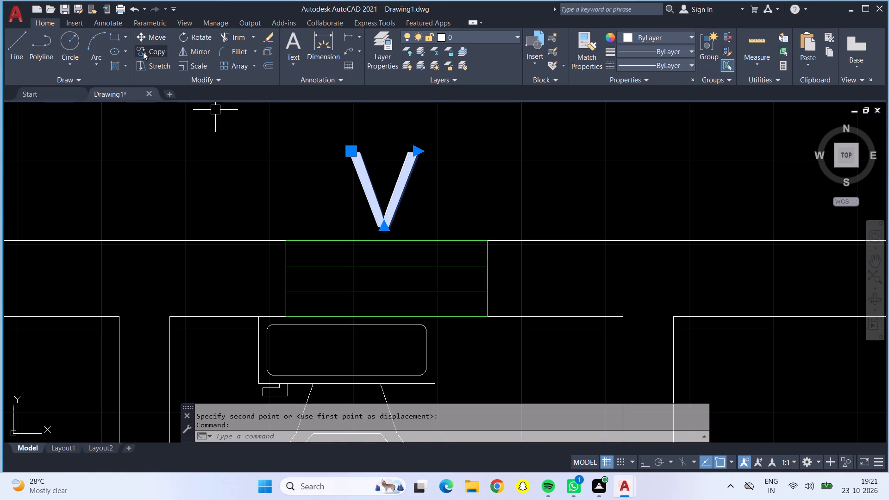
{"action": "left_click", "coordinate": [144, 53]}
{"action": "left_click", "coordinate": [375, 214]}
{"action": "scroll", "coordinate": [461, 219], "scroll_direction": "down", "scroll_amount": 4}
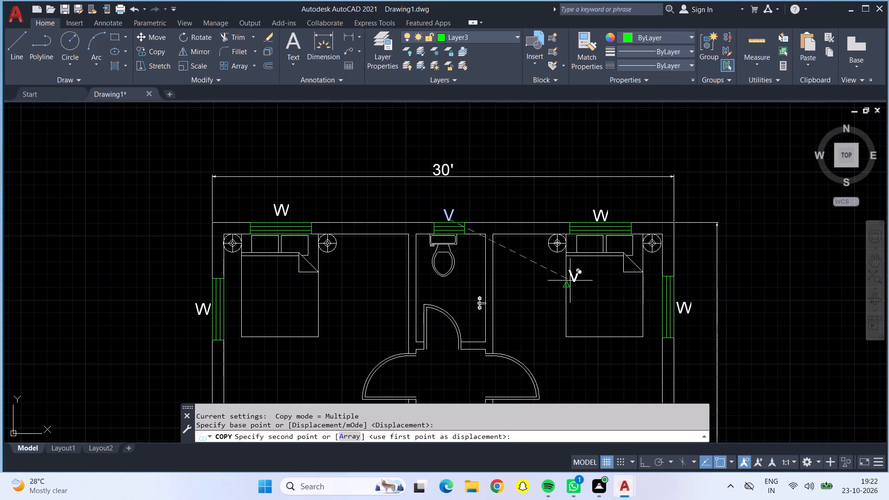
{"action": "scroll", "coordinate": [447, 307], "scroll_direction": "down", "scroll_amount": 1}
{"action": "middle_click_drag", "start_coordinate": [375, 323], "coordinate": [409, 237]}
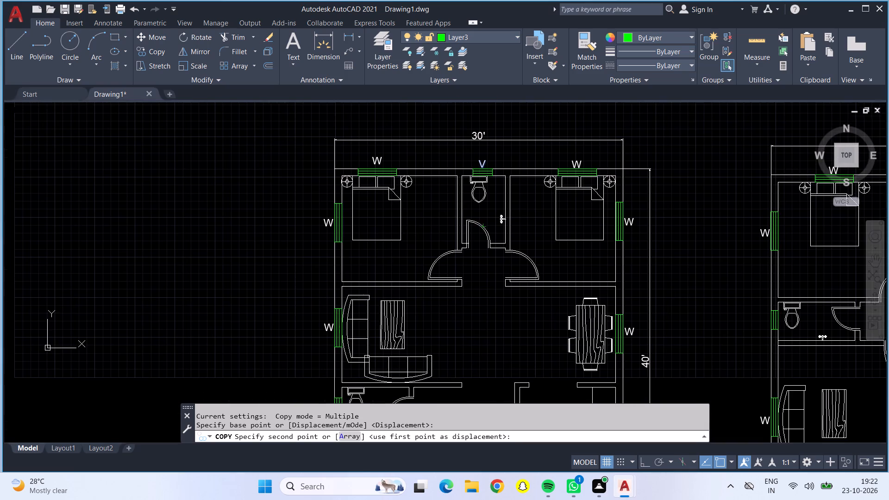
{"action": "middle_click_drag", "start_coordinate": [491, 325], "coordinate": [438, 125]}
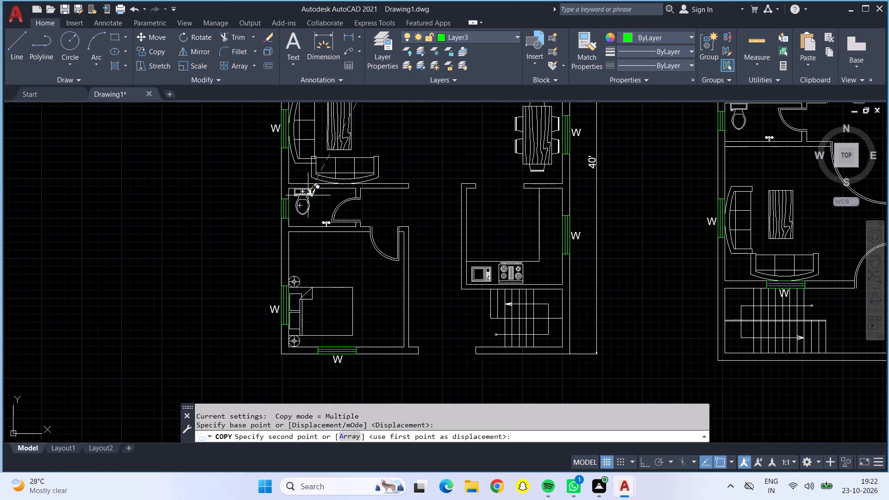
{"action": "scroll", "coordinate": [269, 211], "scroll_direction": "up", "scroll_amount": 4}
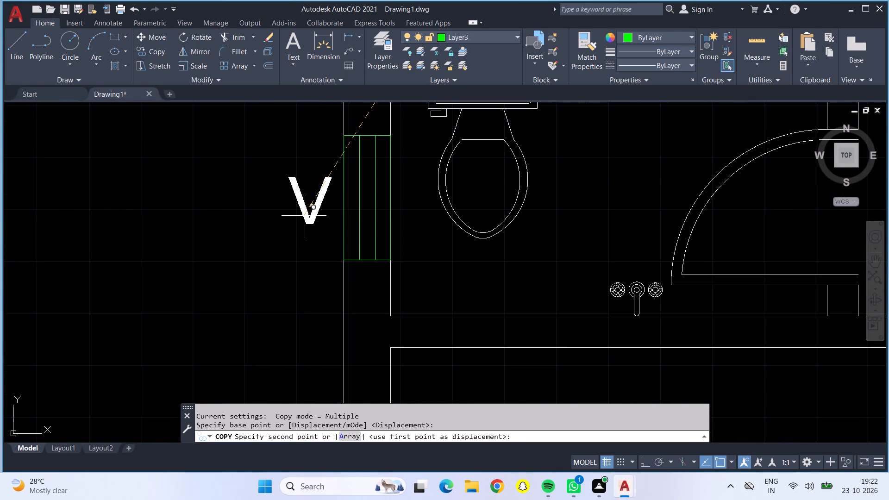
{"action": "left_click", "coordinate": [304, 216]}
Place another V copy just outside the bathroom's left-wall window in the middle 30' by 40' plan.
{"action": "scroll", "coordinate": [306, 218], "scroll_direction": "down", "scroll_amount": 3}
{"action": "middle_click_drag", "start_coordinate": [544, 237], "coordinate": [257, 206]}
{"action": "scroll", "coordinate": [257, 206], "scroll_direction": "down", "scroll_amount": 1}
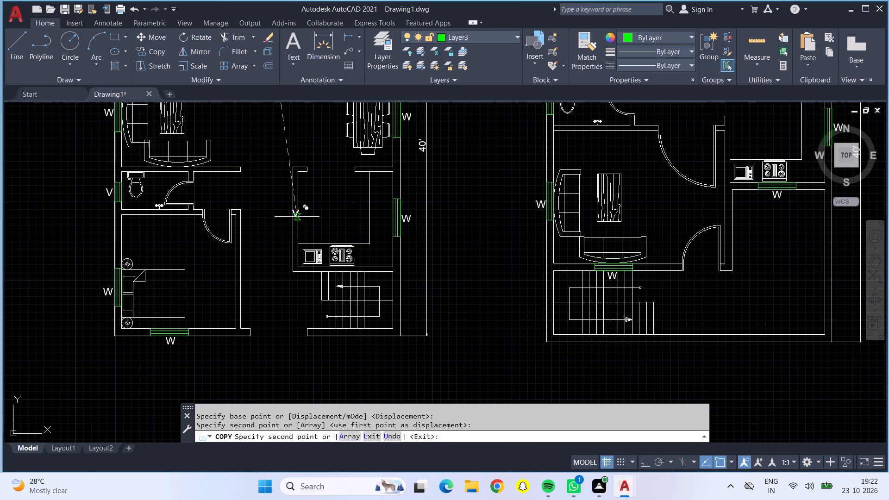
{"action": "middle_click_drag", "start_coordinate": [523, 225], "coordinate": [362, 300]}
{"action": "scroll", "coordinate": [367, 176], "scroll_direction": "up", "scroll_amount": 2}
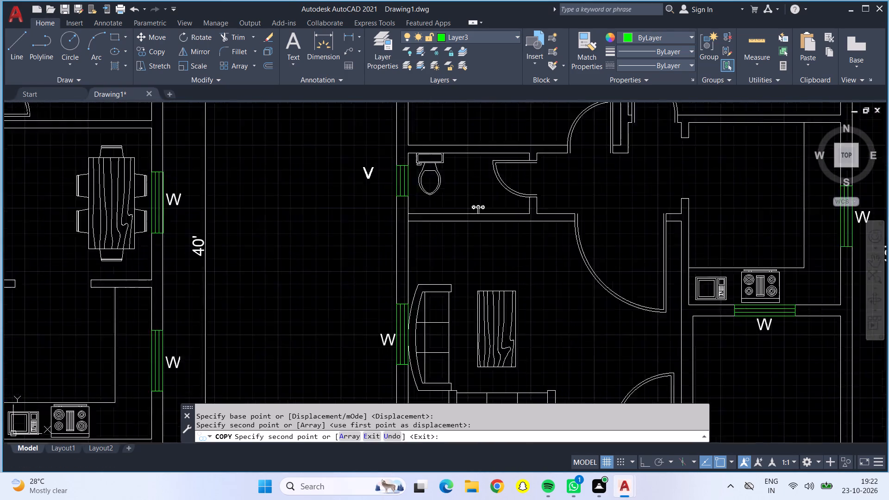
{"action": "scroll", "coordinate": [367, 176], "scroll_direction": "up", "scroll_amount": 2}
{"action": "left_click", "coordinate": [450, 212]}
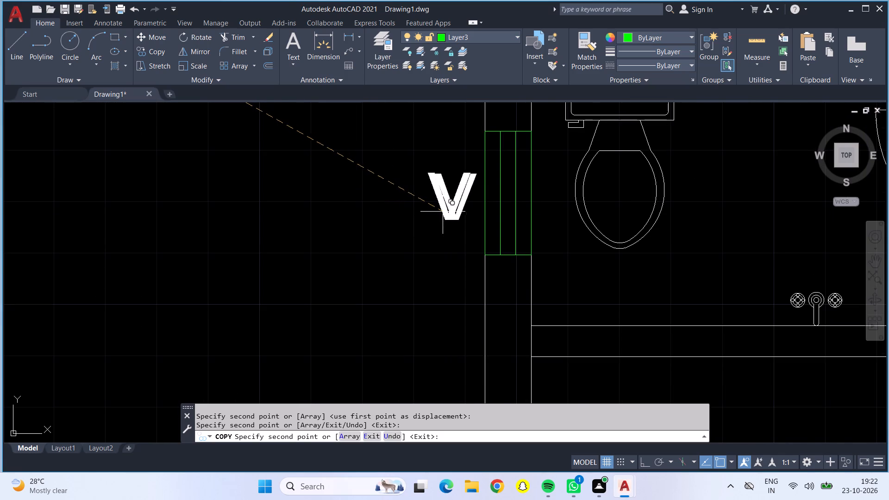
Place a V copy above the first bathroom's top-wall window from the left in the 40' by 30' plan.
{"action": "scroll", "coordinate": [441, 212], "scroll_direction": "down", "scroll_amount": 3}
{"action": "middle_click_drag", "start_coordinate": [386, 193], "coordinate": [363, 327]}
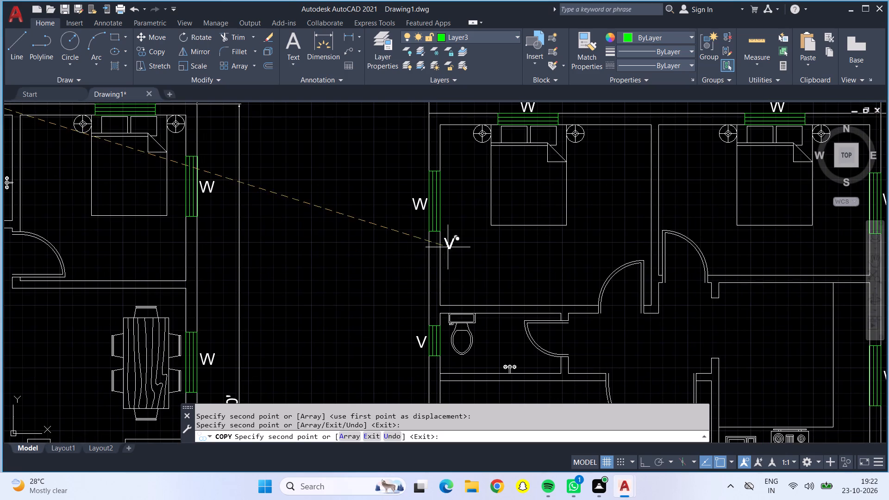
{"action": "scroll", "coordinate": [479, 250], "scroll_direction": "down", "scroll_amount": 1}
{"action": "middle_click_drag", "start_coordinate": [479, 251], "coordinate": [347, 195]}
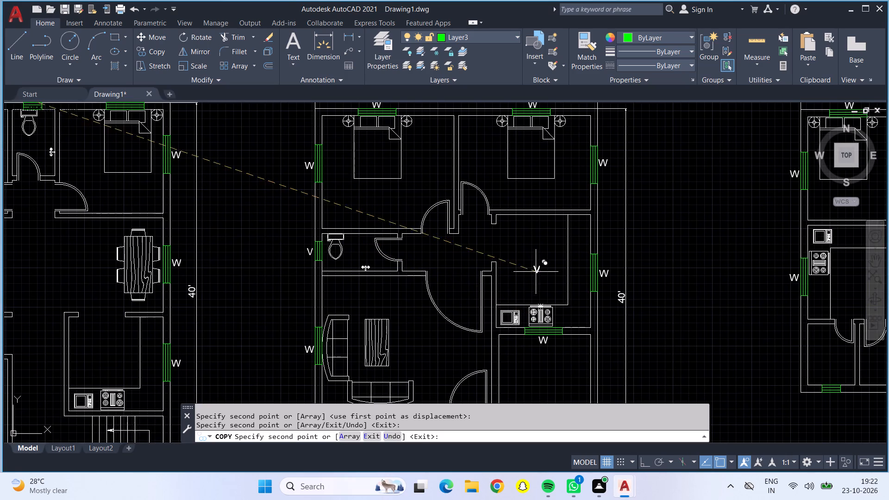
{"action": "middle_click_drag", "start_coordinate": [536, 272], "coordinate": [454, 131]}
{"action": "middle_click_drag", "start_coordinate": [640, 266], "coordinate": [448, 360]}
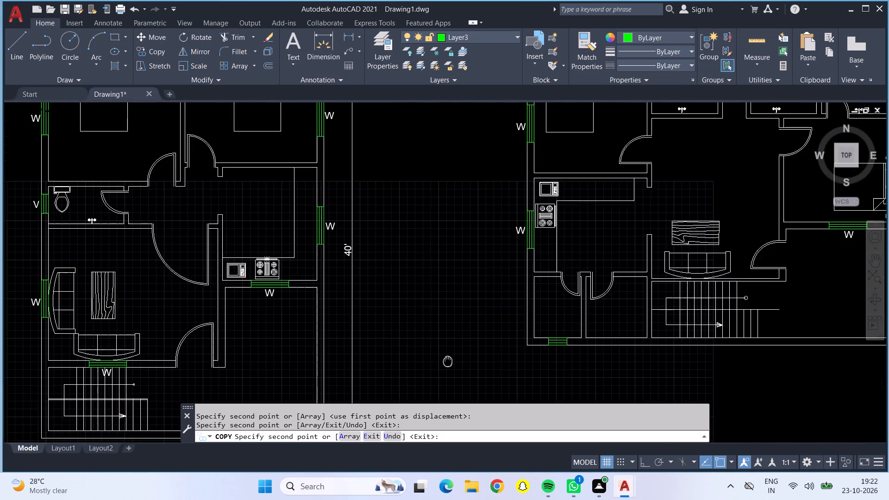
{"action": "middle_click_drag", "start_coordinate": [448, 360], "coordinate": [436, 371]}
{"action": "scroll", "coordinate": [537, 366], "scroll_direction": "up", "scroll_amount": 3}
{"action": "scroll", "coordinate": [540, 368], "scroll_direction": "down", "scroll_amount": 2}
{"action": "scroll", "coordinate": [631, 188], "scroll_direction": "down", "scroll_amount": 2}
{"action": "middle_click_drag", "start_coordinate": [633, 184], "coordinate": [449, 349]}
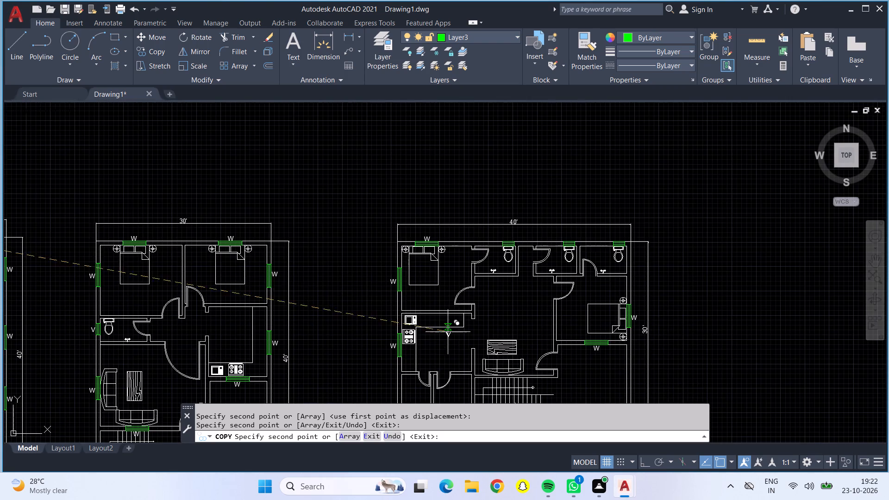
{"action": "scroll", "coordinate": [500, 241], "scroll_direction": "up", "scroll_amount": 4}
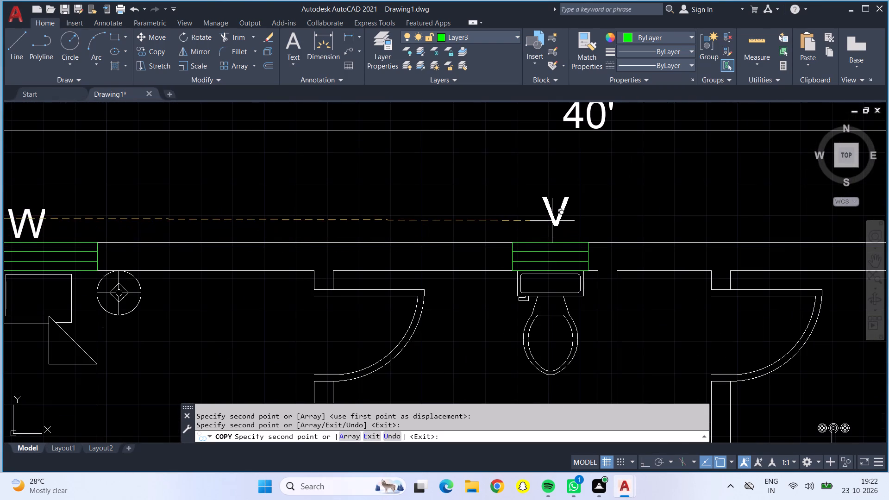
{"action": "left_click", "coordinate": [543, 231]}
Place V copies above the other two bathrooms' top-wall windows in the 40' by 30' plan, and end the copying.
{"action": "scroll", "coordinate": [550, 230], "scroll_direction": "down", "scroll_amount": 2}
{"action": "middle_click_drag", "start_coordinate": [600, 218], "coordinate": [385, 219]}
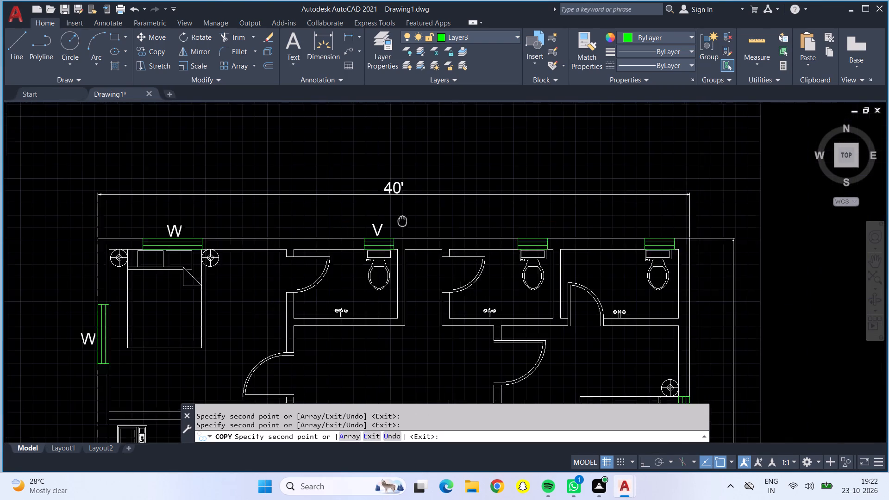
{"action": "middle_click_drag", "start_coordinate": [385, 219], "coordinate": [312, 218]}
{"action": "scroll", "coordinate": [409, 228], "scroll_direction": "up", "scroll_amount": 3}
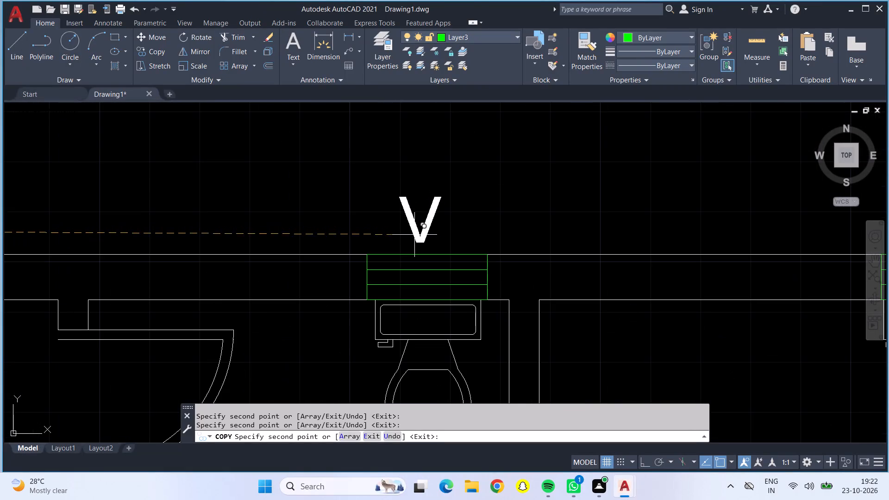
{"action": "left_click", "coordinate": [418, 238]}
{"action": "scroll", "coordinate": [423, 239], "scroll_direction": "down", "scroll_amount": 1}
{"action": "middle_click_drag", "start_coordinate": [598, 222], "coordinate": [334, 240]}
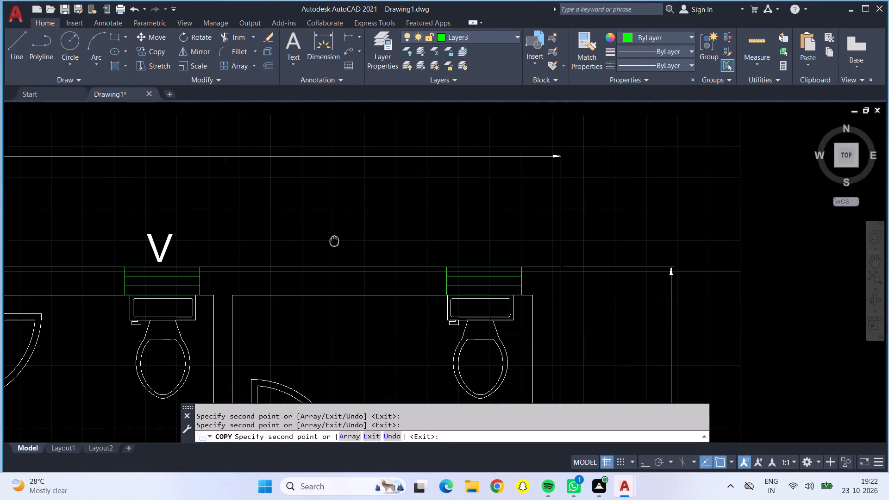
{"action": "scroll", "coordinate": [489, 250], "scroll_direction": "up", "scroll_amount": 1}
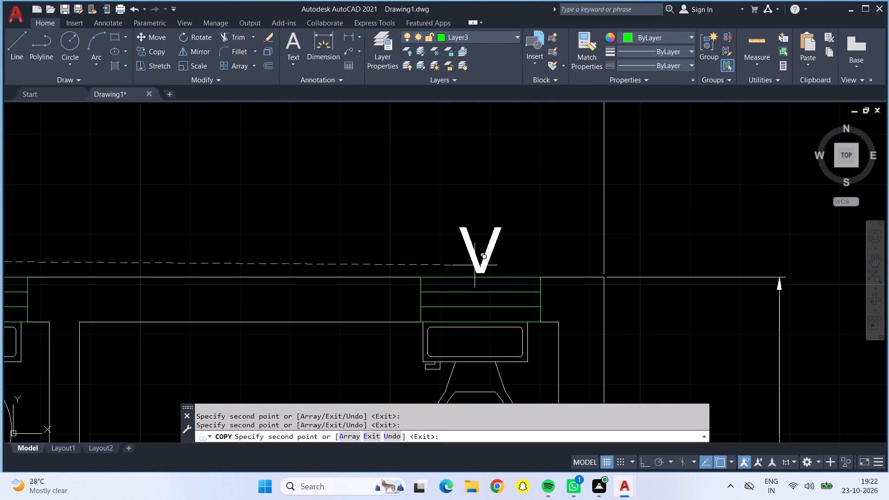
{"action": "left_click", "coordinate": [475, 265]}
{"action": "scroll", "coordinate": [475, 265], "scroll_direction": "down", "scroll_amount": 3}
{"action": "scroll", "coordinate": [463, 319], "scroll_direction": "down", "scroll_amount": 2}
{"action": "middle_click_drag", "start_coordinate": [429, 356], "coordinate": [374, 172]}
{"action": "scroll", "coordinate": [385, 247], "scroll_direction": "down", "scroll_amount": 1}
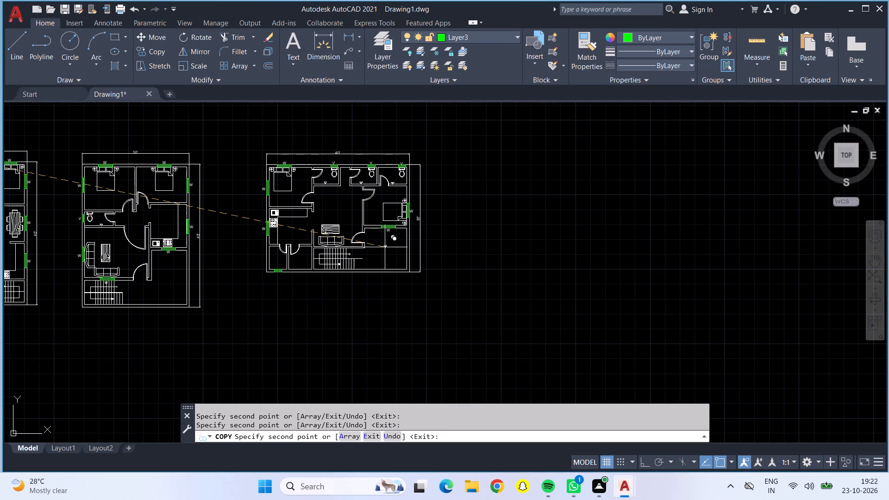
{"action": "middle_click_drag", "start_coordinate": [385, 248], "coordinate": [537, 250]}
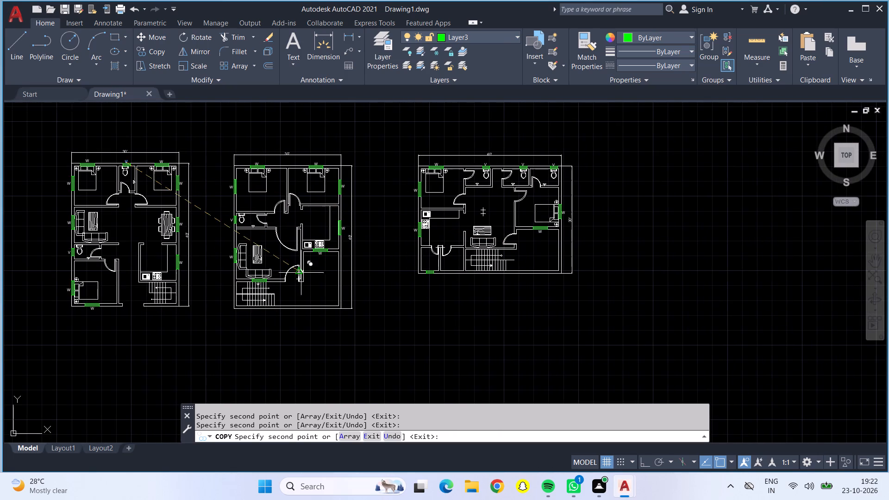
{"action": "middle_click_drag", "start_coordinate": [308, 287], "coordinate": [449, 295]}
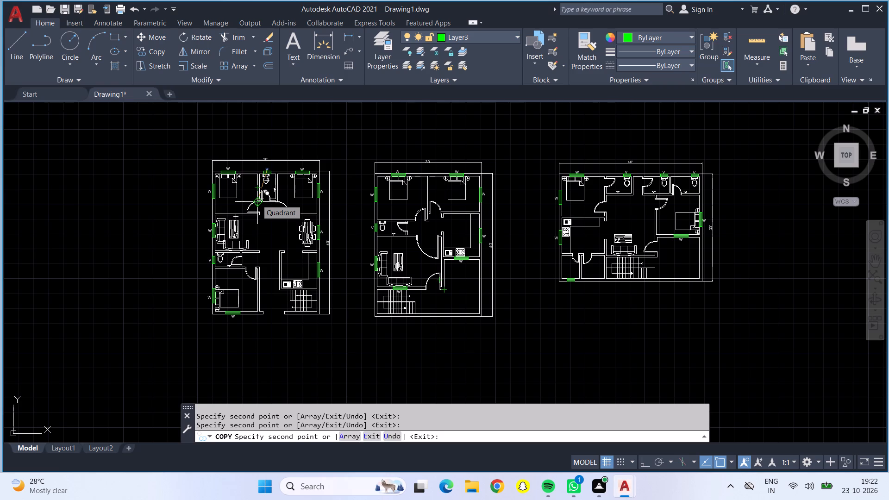
{"action": "key", "text": "Escape"}
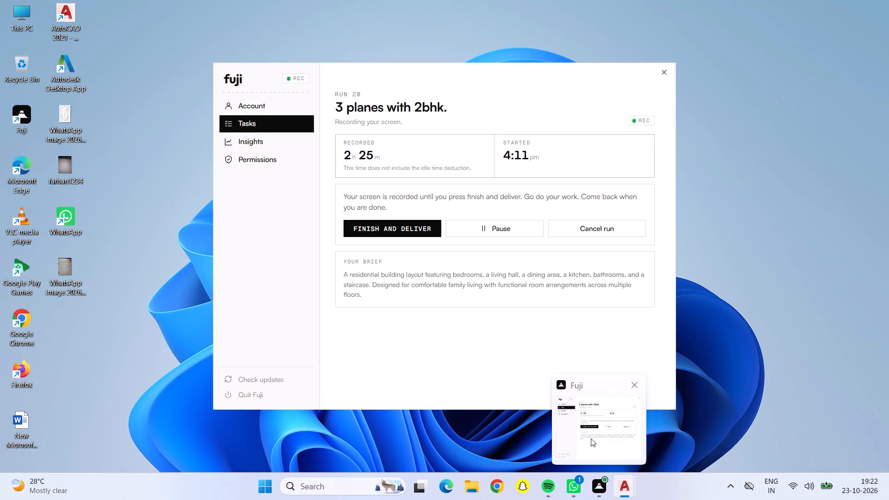
Review the furnished layouts and the window labels of the floor plans, mainly the two 30' by 40' plans.
{"action": "scroll", "coordinate": [483, 282], "scroll_direction": "up", "scroll_amount": 1}
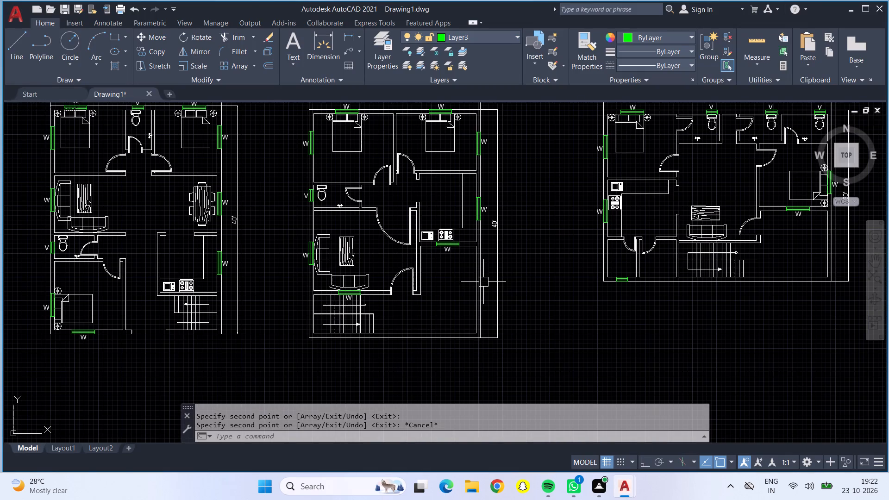
{"action": "middle_click_drag", "start_coordinate": [448, 290], "coordinate": [529, 345]}
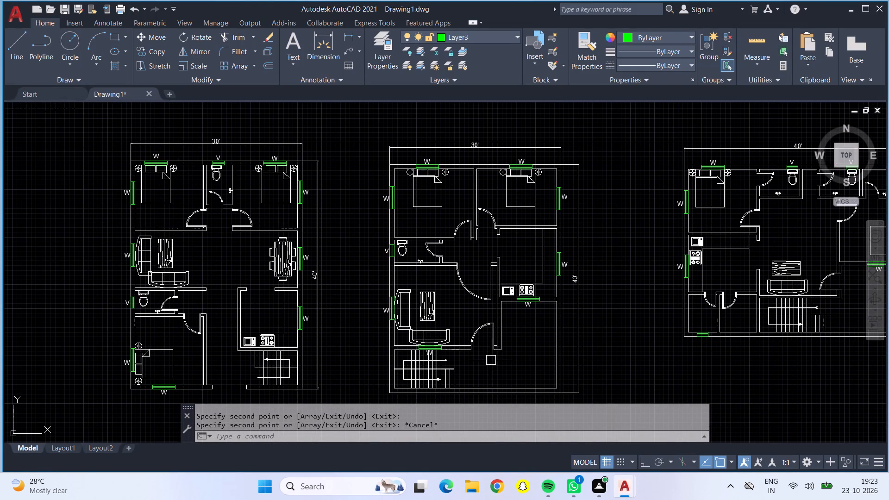
{"action": "middle_click_drag", "start_coordinate": [491, 360], "coordinate": [525, 357]}
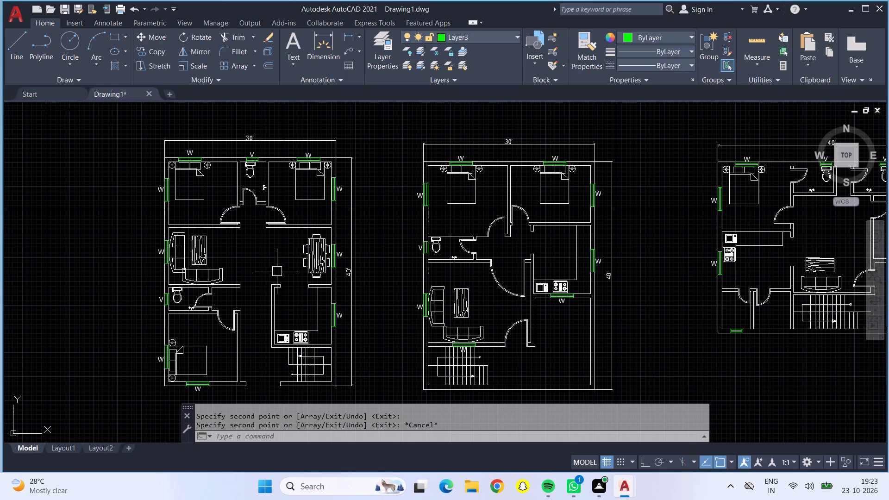
{"action": "scroll", "coordinate": [222, 260], "scroll_direction": "up", "scroll_amount": 1}
{"action": "middle_click_drag", "start_coordinate": [274, 249], "coordinate": [323, 295]}
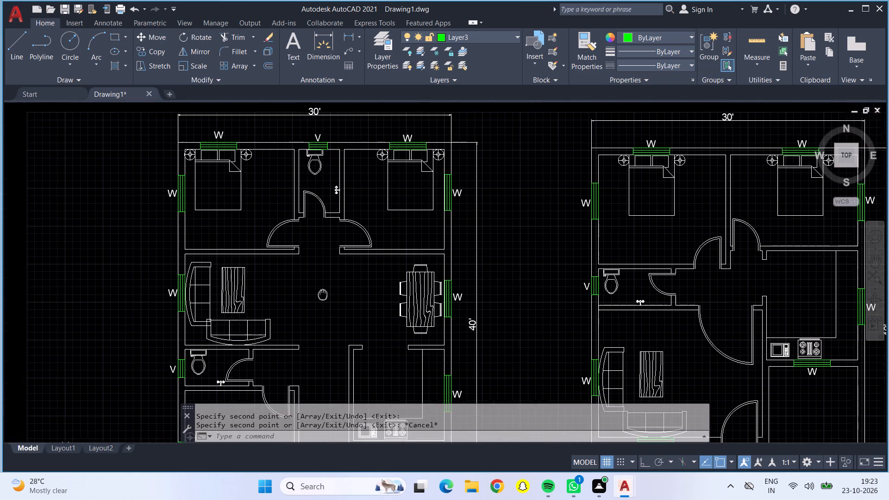
{"action": "middle_click_drag", "start_coordinate": [323, 295], "coordinate": [325, 295]}
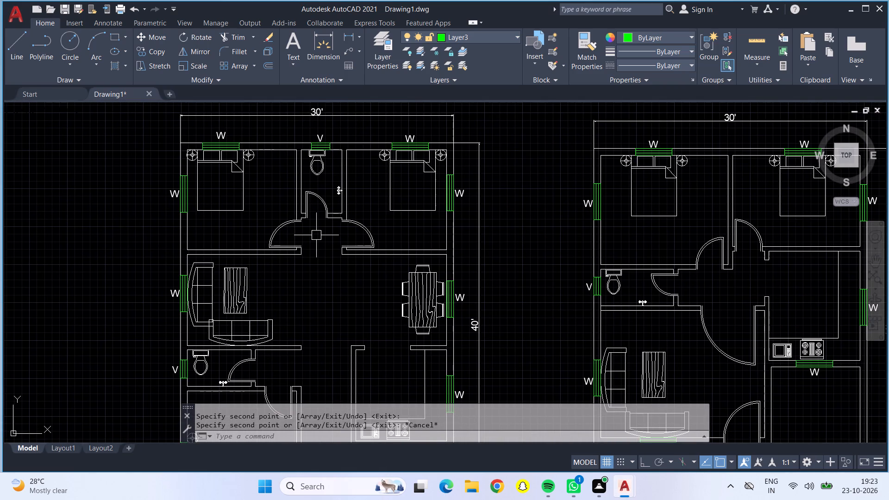
{"action": "scroll", "coordinate": [323, 262], "scroll_direction": "down", "scroll_amount": 1}
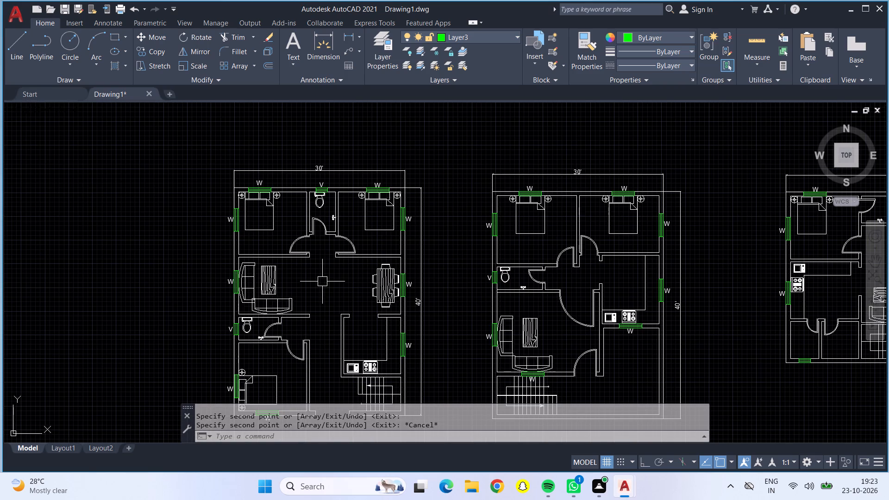
{"action": "middle_click_drag", "start_coordinate": [322, 281], "coordinate": [303, 237]}
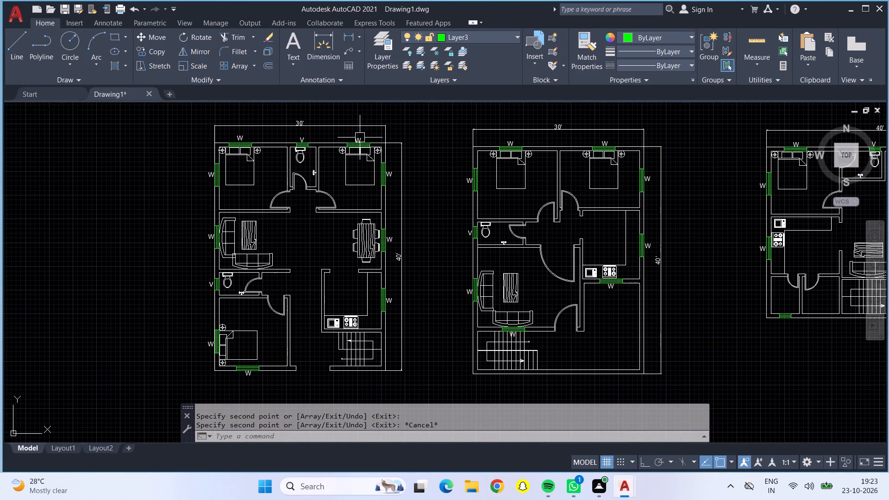
{"action": "middle_click_drag", "start_coordinate": [408, 119], "coordinate": [384, 145]}
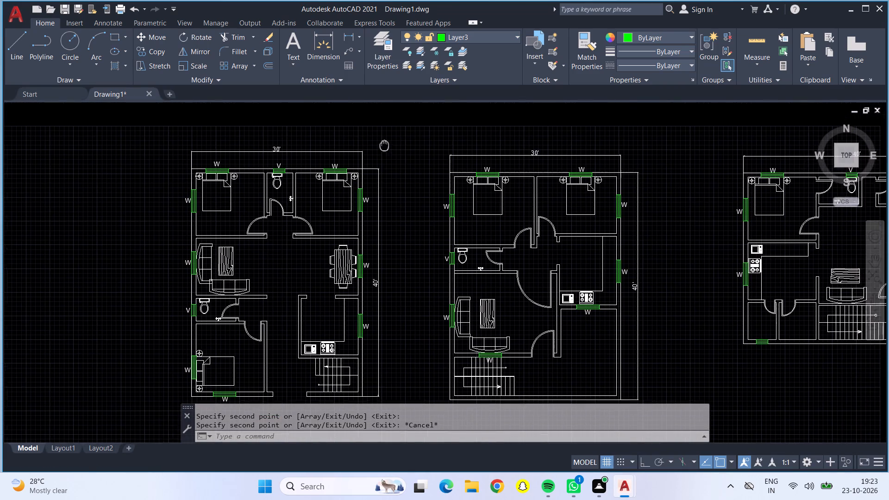
{"action": "middle_click_drag", "start_coordinate": [384, 145], "coordinate": [369, 146]}
{"action": "middle_click_drag", "start_coordinate": [354, 135], "coordinate": [347, 132]}
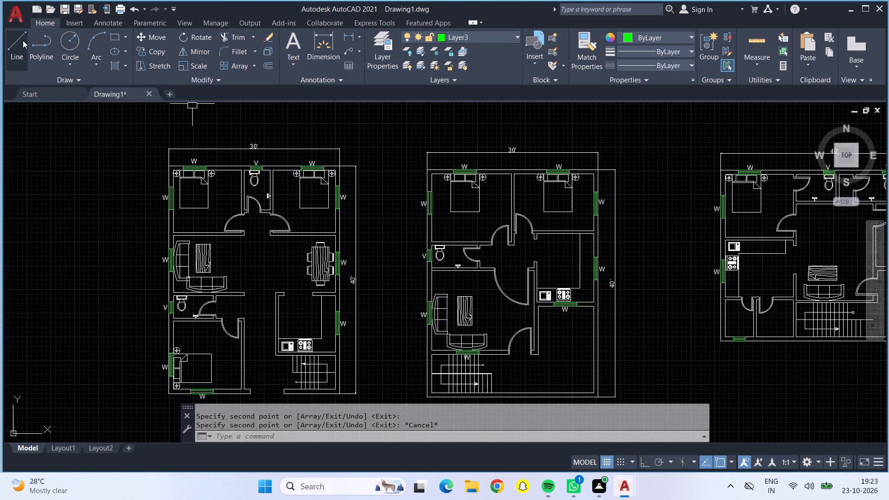
Make Layer1 the current layer and draw a short red line above the gap between the two 30' by 40' plans.
{"action": "left_click", "coordinate": [23, 40]}
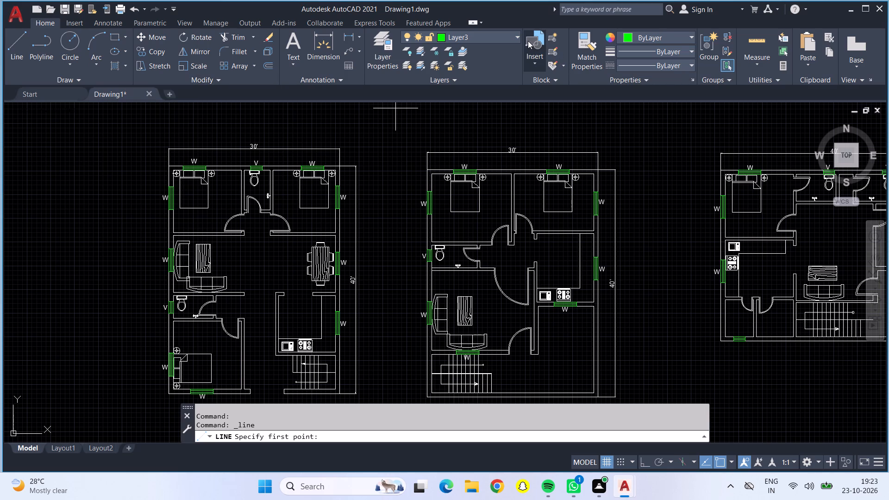
{"action": "left_click", "coordinate": [515, 34]}
{"action": "left_click", "coordinate": [476, 76]}
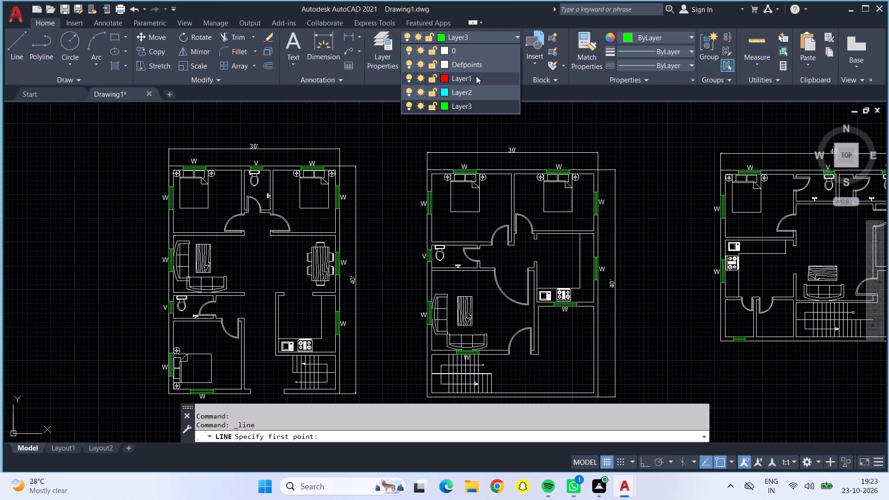
{"action": "left_click", "coordinate": [412, 114]}
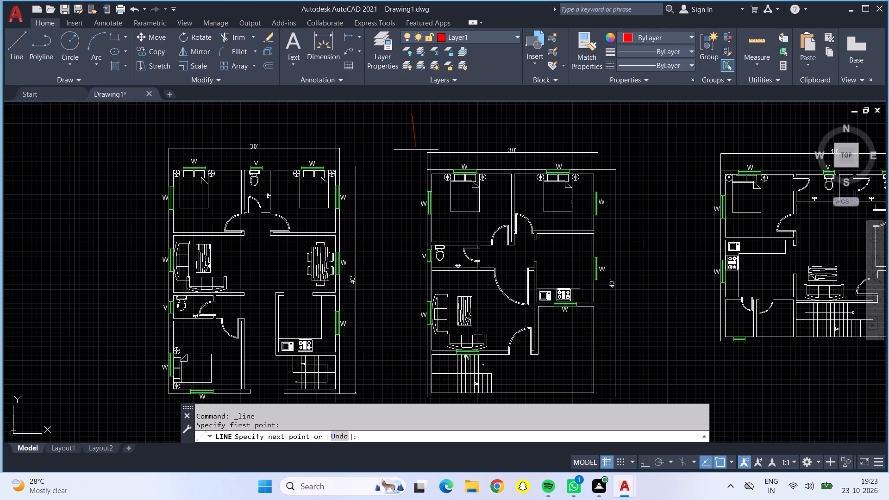
{"action": "left_click", "coordinate": [416, 150]}
{"action": "key", "text": "Escape"}
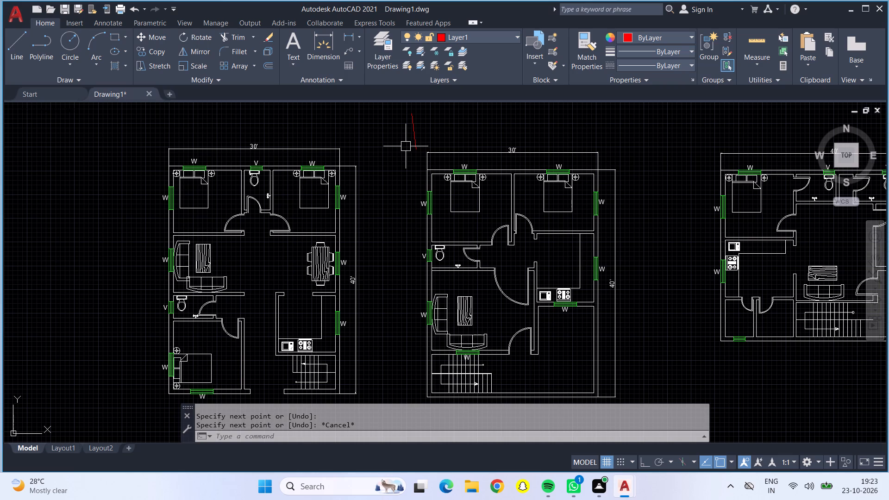
Match the short red line's properties onto the overall width and height dimensions of all three floor plans.
{"action": "key", "text": "m"}
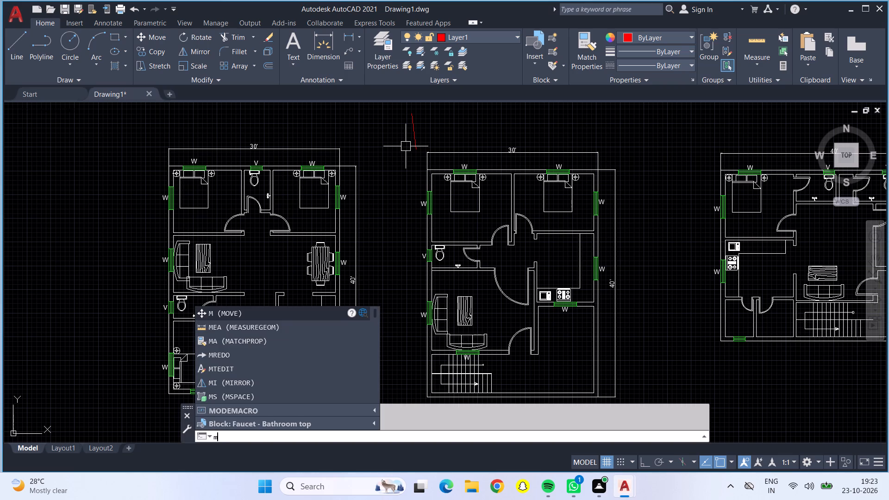
{"action": "key", "text": "a"}
{"action": "key", "text": "Return"}
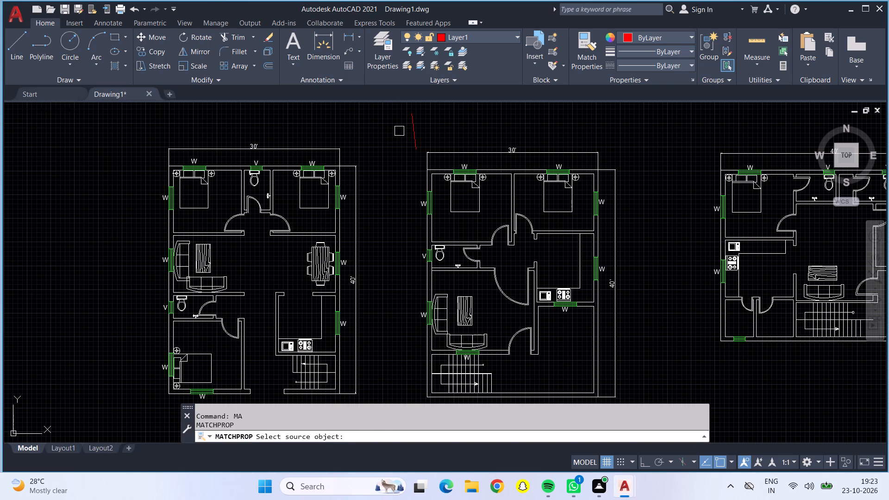
{"action": "left_click", "coordinate": [415, 131]}
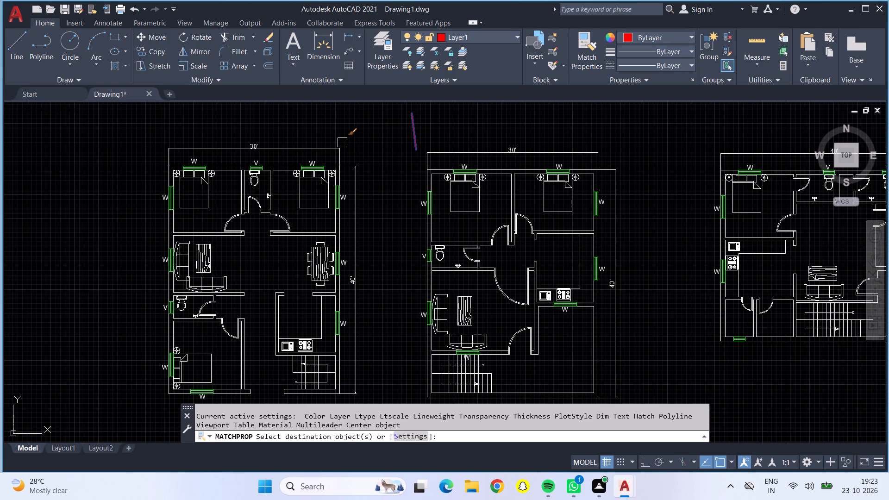
{"action": "left_click", "coordinate": [339, 144]}
{"action": "left_click", "coordinate": [353, 170]}
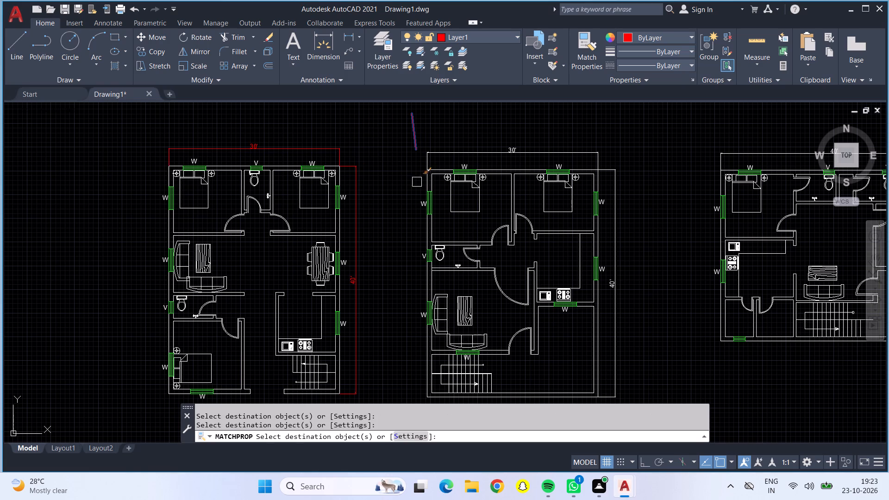
{"action": "left_click", "coordinate": [432, 150]}
{"action": "left_click", "coordinate": [616, 169]}
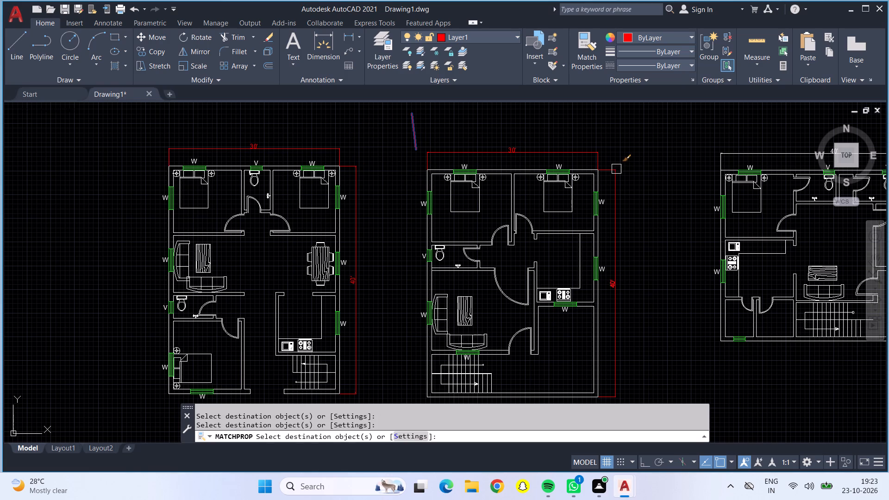
{"action": "left_click", "coordinate": [735, 151]}
{"action": "scroll", "coordinate": [676, 154], "scroll_direction": "down", "scroll_amount": 1}
{"action": "middle_click_drag", "start_coordinate": [676, 154], "coordinate": [482, 155]}
{"action": "left_click", "coordinate": [665, 173]}
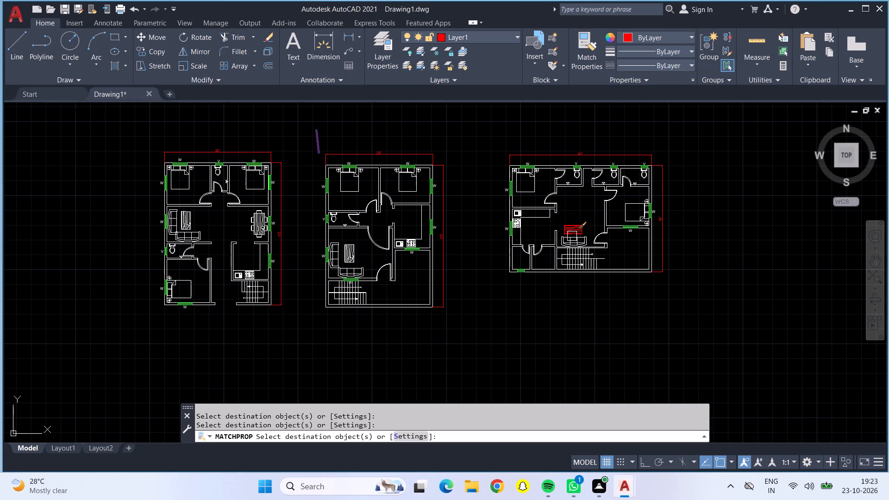
Match the red properties onto the three segments of the stair direction line in the 40' by 30' plan.
{"action": "scroll", "coordinate": [576, 261], "scroll_direction": "up", "scroll_amount": 3}
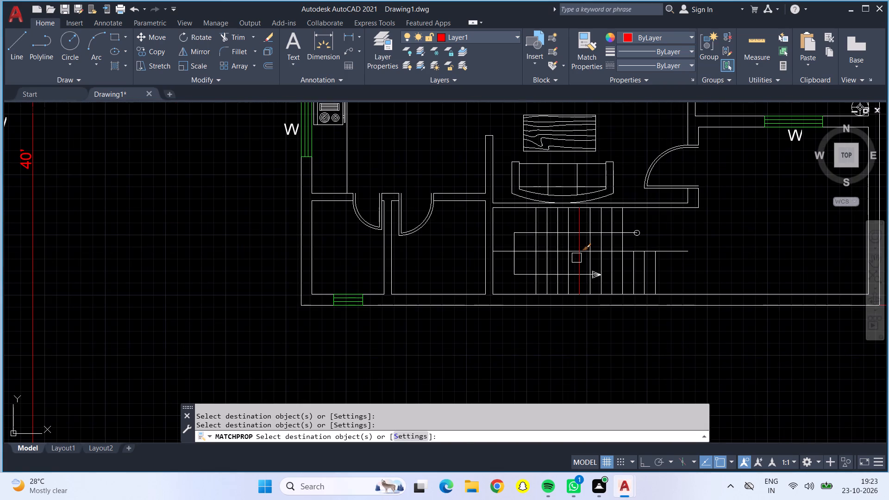
{"action": "left_click", "coordinate": [627, 233]}
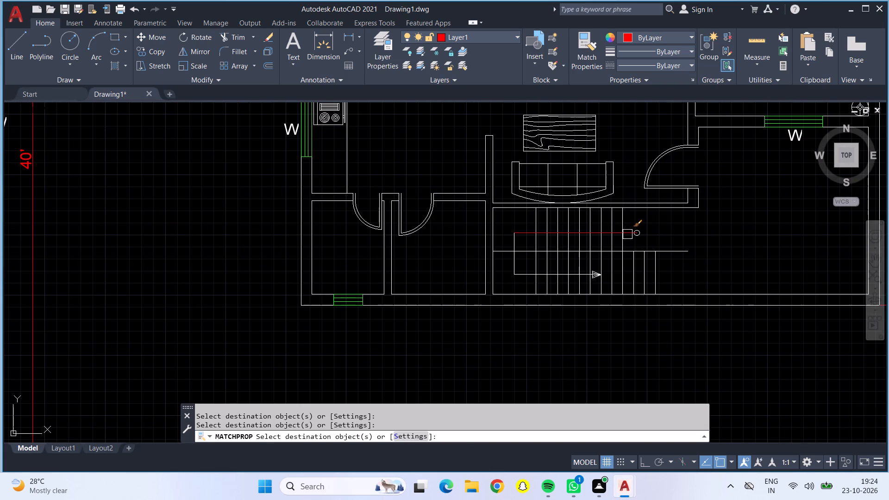
{"action": "left_click", "coordinate": [517, 237]}
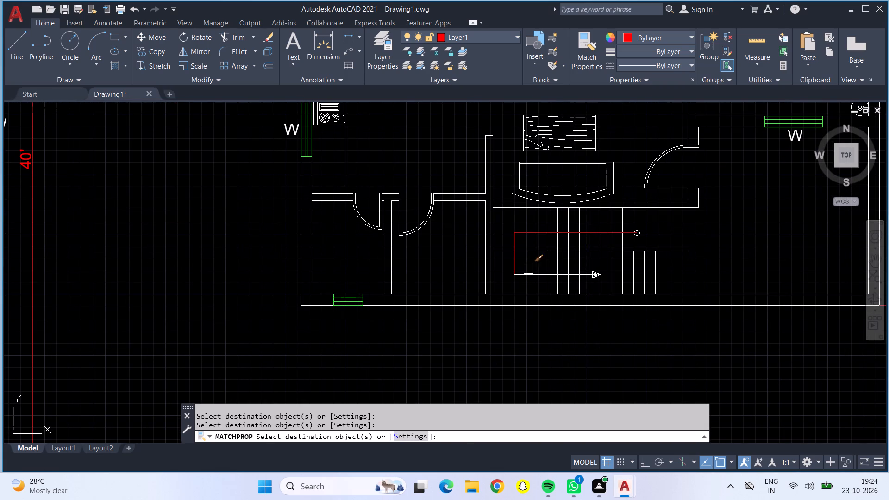
{"action": "left_click", "coordinate": [529, 271]}
Match the red properties onto the stair arrowhead's lines and the start circle in the 40' by 30' plan.
{"action": "scroll", "coordinate": [601, 274], "scroll_direction": "up", "scroll_amount": 3}
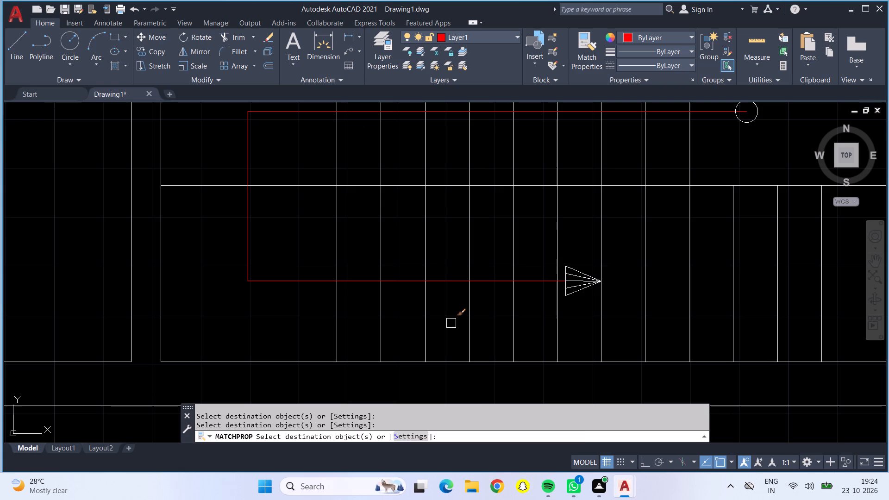
{"action": "scroll", "coordinate": [589, 280], "scroll_direction": "up", "scroll_amount": 3}
{"action": "left_click", "coordinate": [582, 280]}
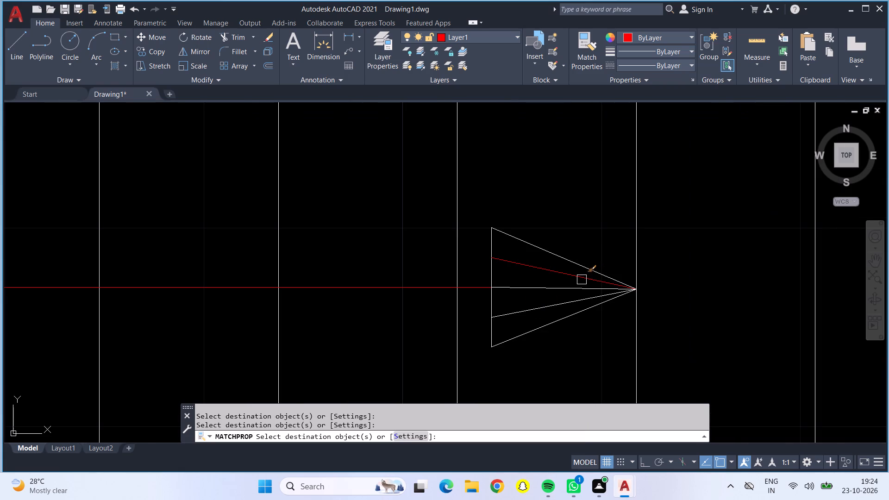
{"action": "left_click", "coordinate": [578, 265]}
{"action": "left_click", "coordinate": [490, 272]}
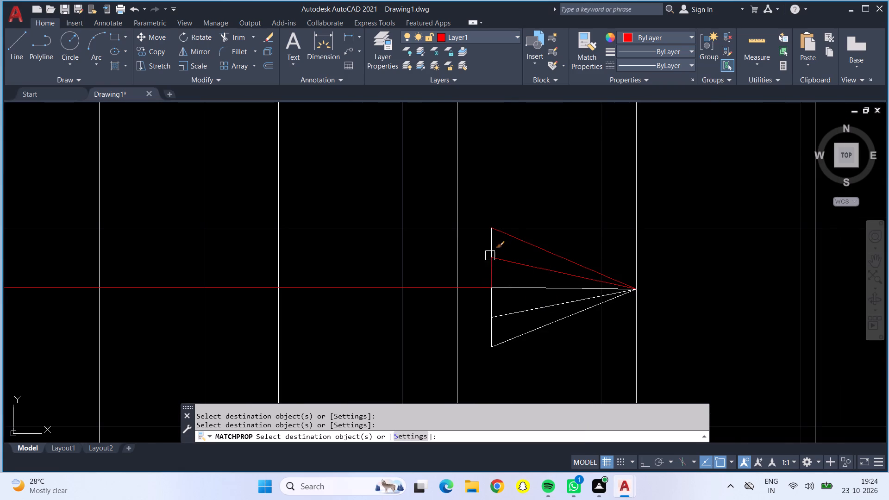
{"action": "left_click", "coordinate": [494, 238]}
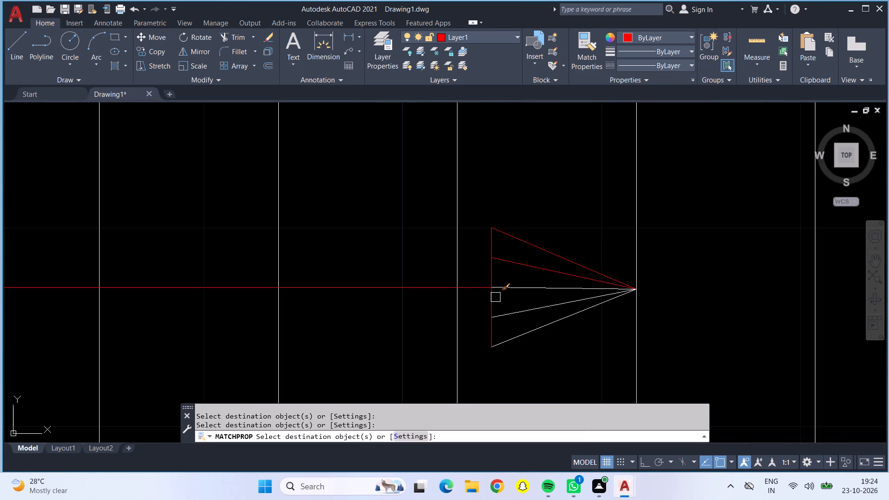
{"action": "left_click", "coordinate": [493, 298]}
{"action": "left_click", "coordinate": [502, 291]}
{"action": "left_click", "coordinate": [503, 312]}
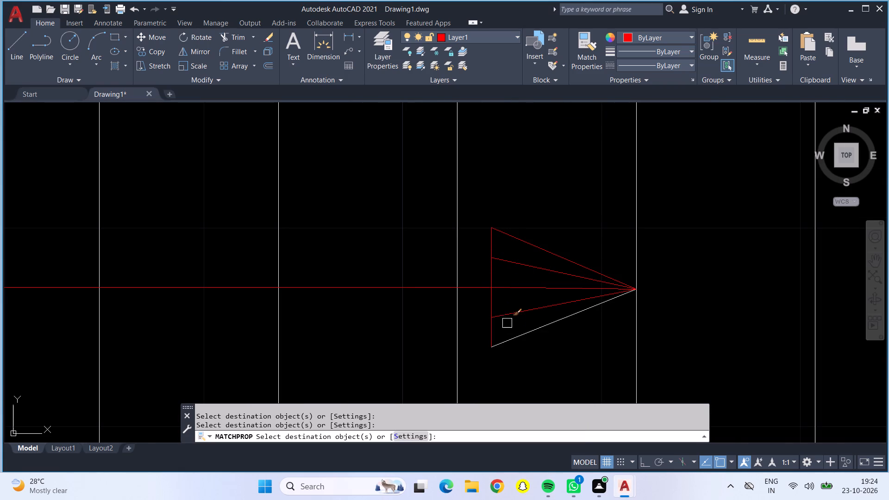
{"action": "left_click", "coordinate": [521, 339]}
{"action": "scroll", "coordinate": [583, 311], "scroll_direction": "down", "scroll_amount": 4}
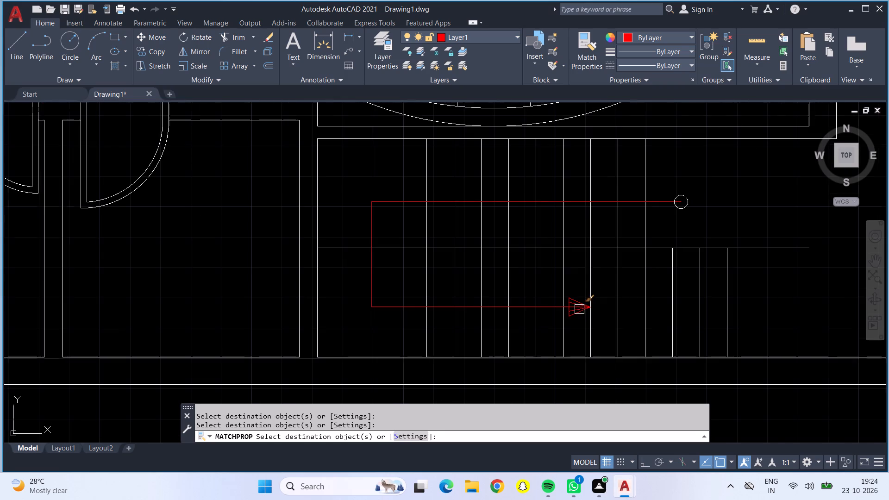
{"action": "left_click", "coordinate": [681, 194]}
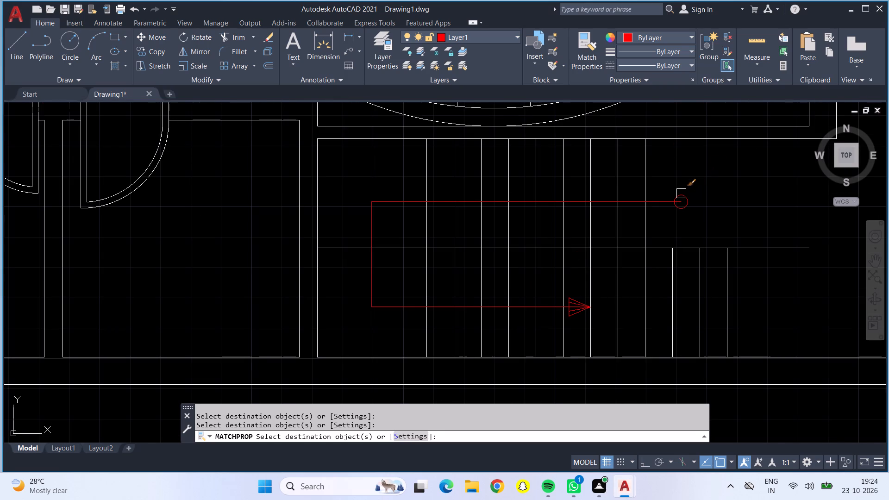
Match the red properties onto the stair direction line's segments and start circle in the middle 30' by 40' plan.
{"action": "scroll", "coordinate": [675, 195], "scroll_direction": "down", "scroll_amount": 1}
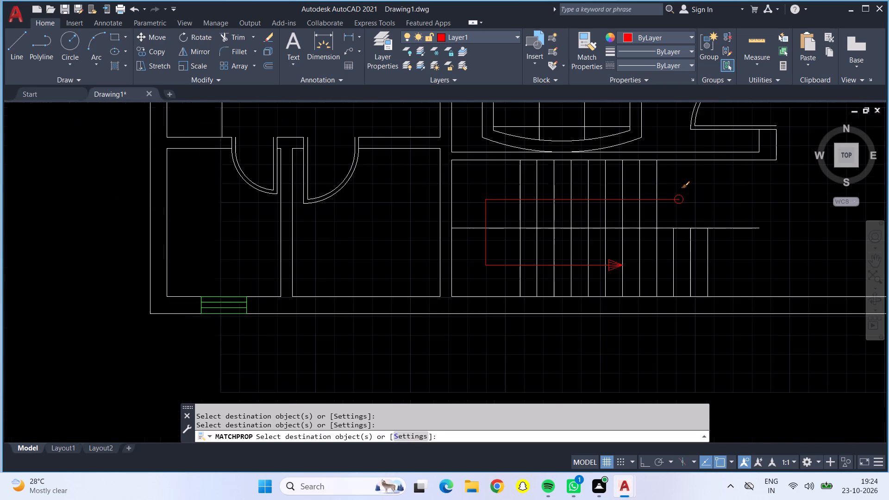
{"action": "scroll", "coordinate": [504, 192], "scroll_direction": "down", "scroll_amount": 1}
{"action": "scroll", "coordinate": [168, 180], "scroll_direction": "down", "scroll_amount": 1}
{"action": "middle_click_drag", "start_coordinate": [168, 178], "coordinate": [716, 386]}
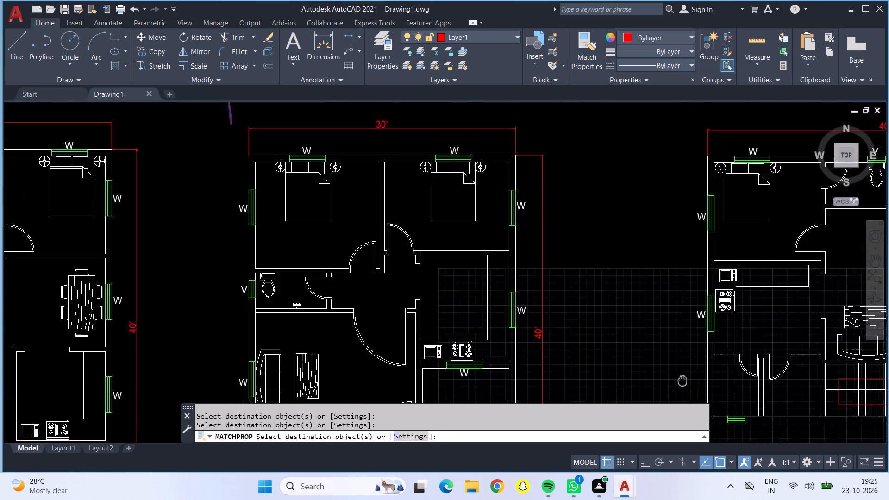
{"action": "middle_click_drag", "start_coordinate": [716, 386], "coordinate": [746, 393]}
{"action": "middle_click_drag", "start_coordinate": [562, 311], "coordinate": [574, 151]}
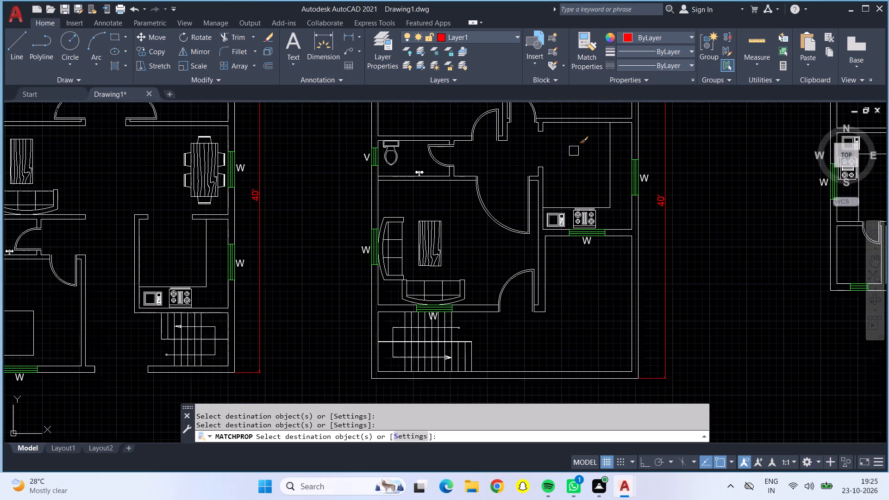
{"action": "scroll", "coordinate": [444, 343], "scroll_direction": "up", "scroll_amount": 2}
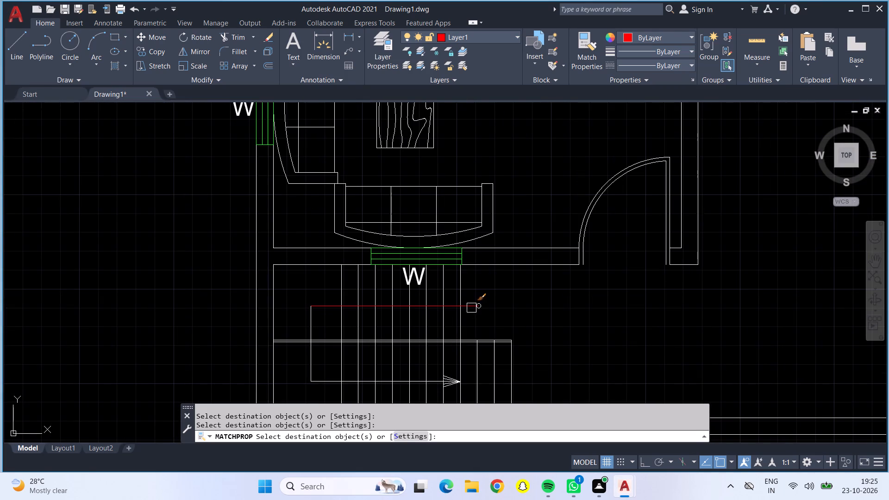
{"action": "left_click", "coordinate": [471, 306]}
{"action": "left_click", "coordinate": [484, 306]}
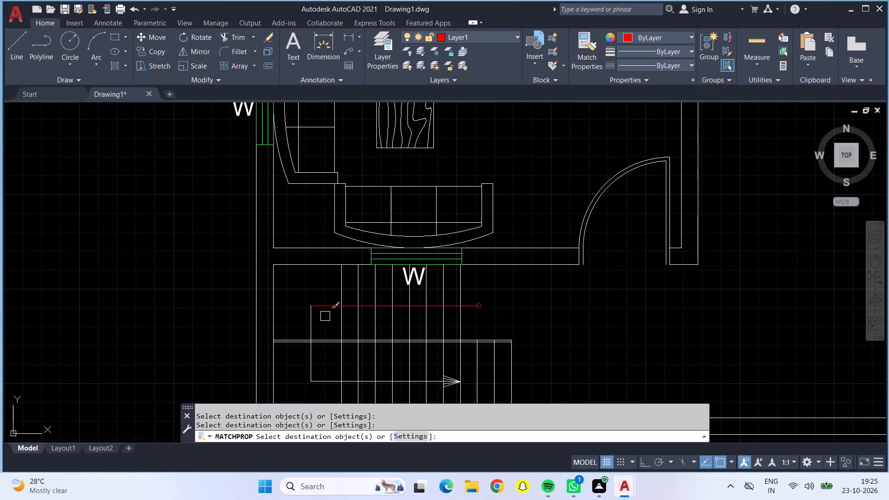
{"action": "left_click", "coordinate": [314, 316]}
{"action": "left_click", "coordinate": [331, 383]}
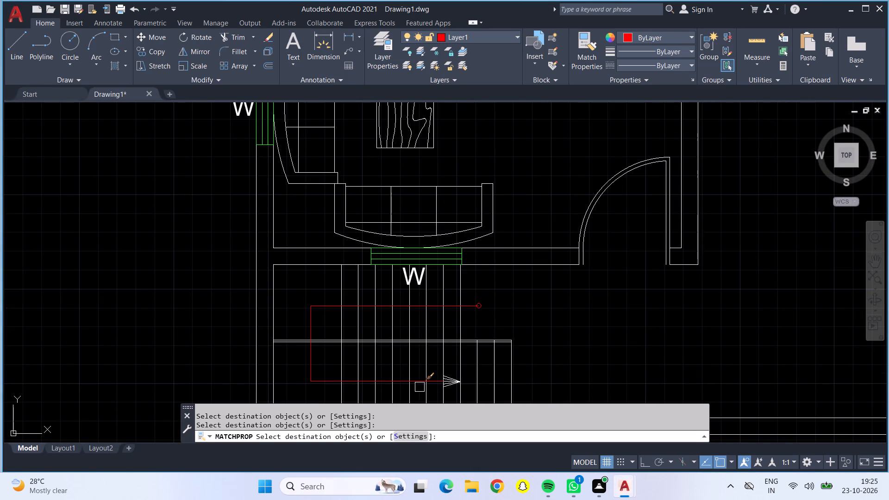
Match the red properties onto all lines of the stair arrowhead in the middle 30' by 40' plan.
{"action": "scroll", "coordinate": [445, 377], "scroll_direction": "up", "scroll_amount": 3}
{"action": "middle_click_drag", "start_coordinate": [477, 339], "coordinate": [484, 194]}
{"action": "left_click", "coordinate": [445, 236]}
{"action": "scroll", "coordinate": [443, 237], "scroll_direction": "up", "scroll_amount": 1}
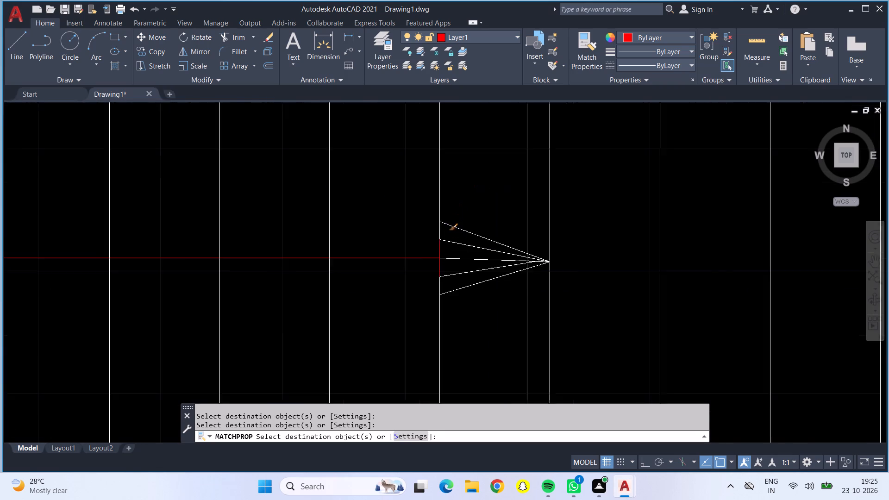
{"action": "scroll", "coordinate": [443, 237], "scroll_direction": "up", "scroll_amount": 3}
{"action": "left_click", "coordinate": [424, 211]}
{"action": "left_click_drag", "start_coordinate": [437, 248], "coordinate": [441, 249]}
{"action": "left_click", "coordinate": [470, 193]}
{"action": "scroll", "coordinate": [472, 184], "scroll_direction": "down", "scroll_amount": 1}
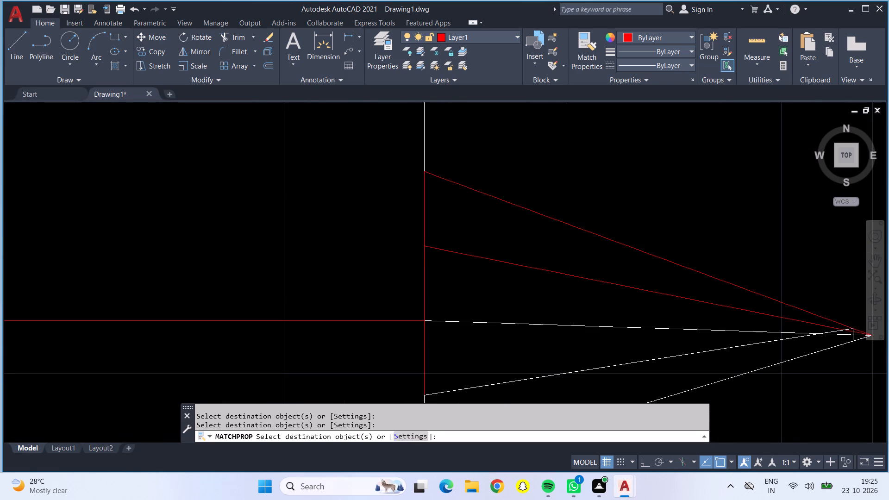
{"action": "scroll", "coordinate": [472, 184], "scroll_direction": "down", "scroll_amount": 1}
{"action": "left_click", "coordinate": [497, 242]}
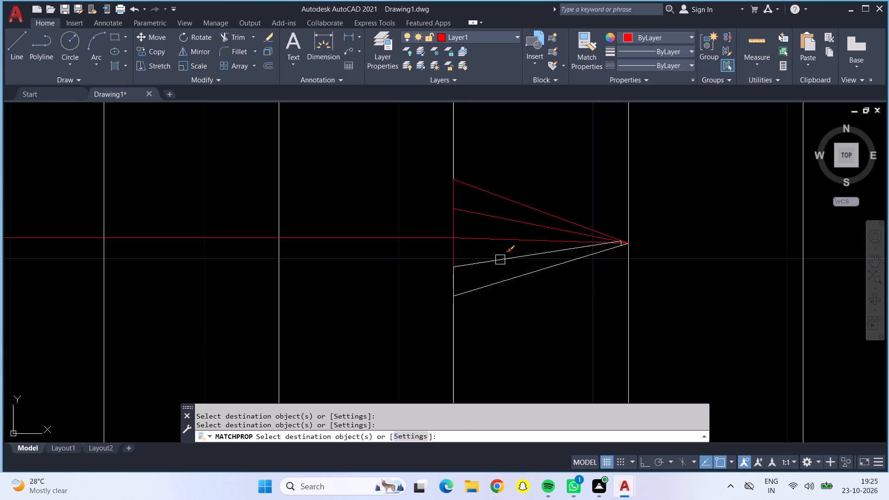
{"action": "left_click", "coordinate": [508, 267]}
{"action": "left_click", "coordinate": [502, 287]}
{"action": "left_click", "coordinate": [499, 257]}
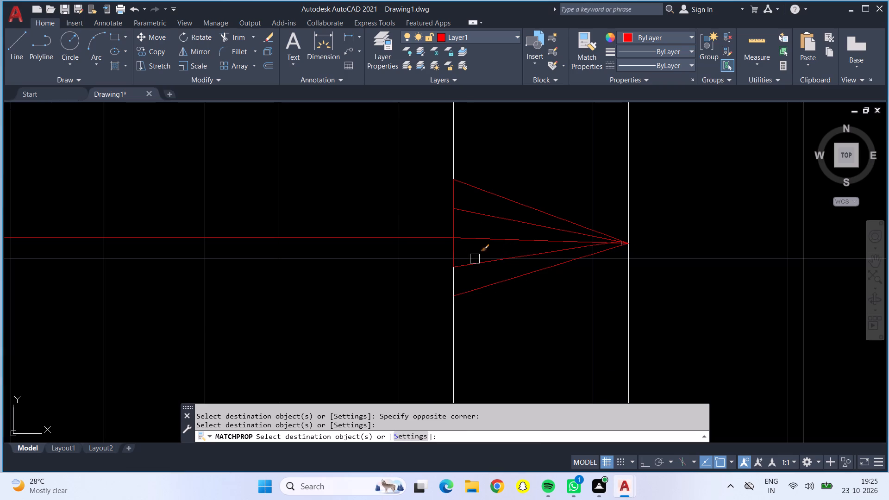
{"action": "left_click", "coordinate": [456, 278]}
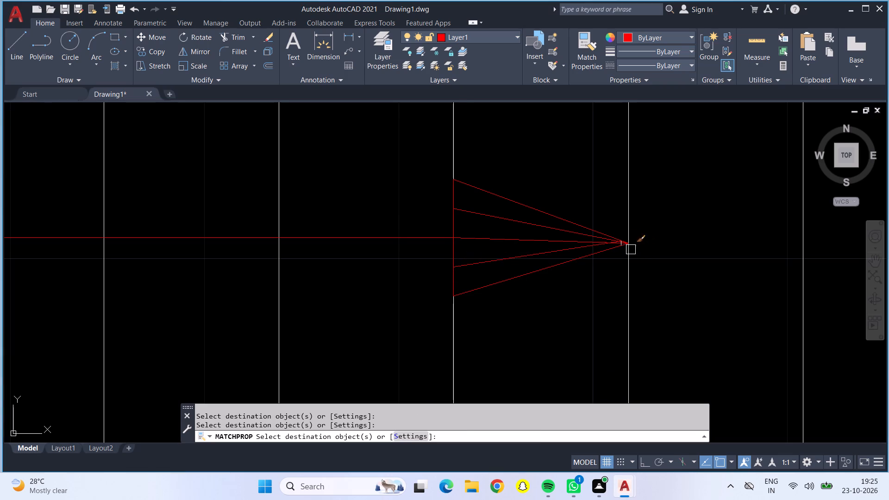
Match the red properties onto the stair direction line's three segments and start circle in the leftmost 30' by 40' plan.
{"action": "scroll", "coordinate": [607, 234], "scroll_direction": "down", "scroll_amount": 6}
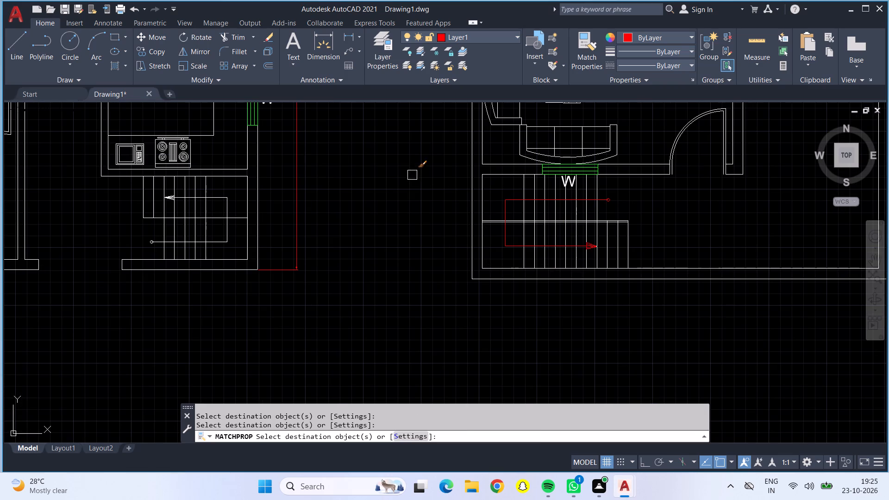
{"action": "middle_click_drag", "start_coordinate": [397, 178], "coordinate": [618, 280]}
{"action": "scroll", "coordinate": [407, 294], "scroll_direction": "up", "scroll_amount": 2}
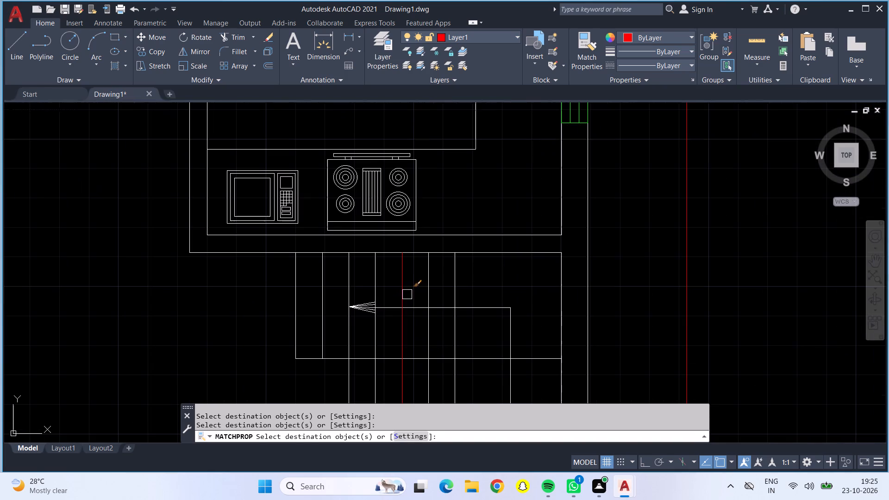
{"action": "left_click", "coordinate": [411, 306]}
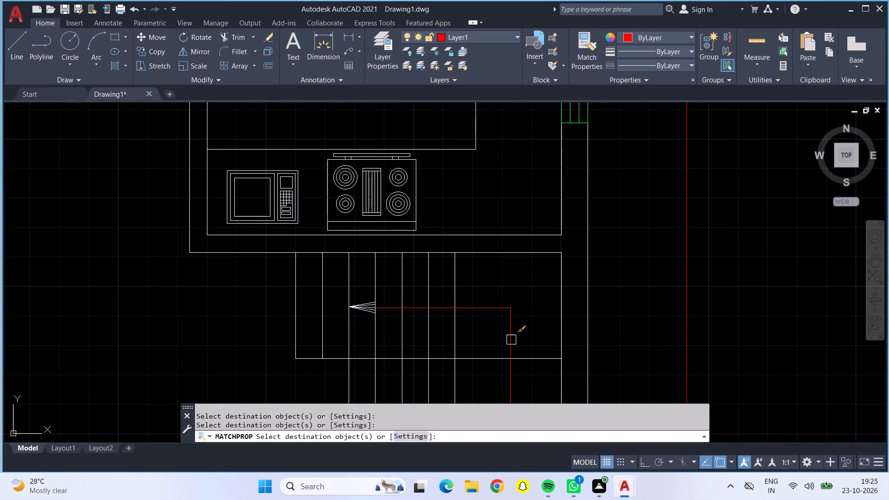
{"action": "left_click", "coordinate": [511, 340]}
{"action": "scroll", "coordinate": [511, 335], "scroll_direction": "down", "scroll_amount": 1}
{"action": "middle_click_drag", "start_coordinate": [517, 334], "coordinate": [530, 298]}
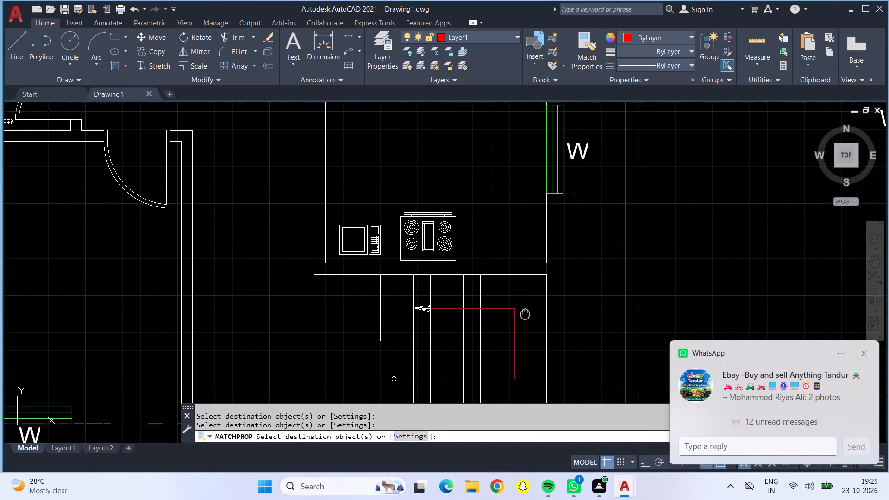
{"action": "middle_click_drag", "start_coordinate": [530, 298], "coordinate": [541, 255]}
{"action": "left_click", "coordinate": [507, 313]}
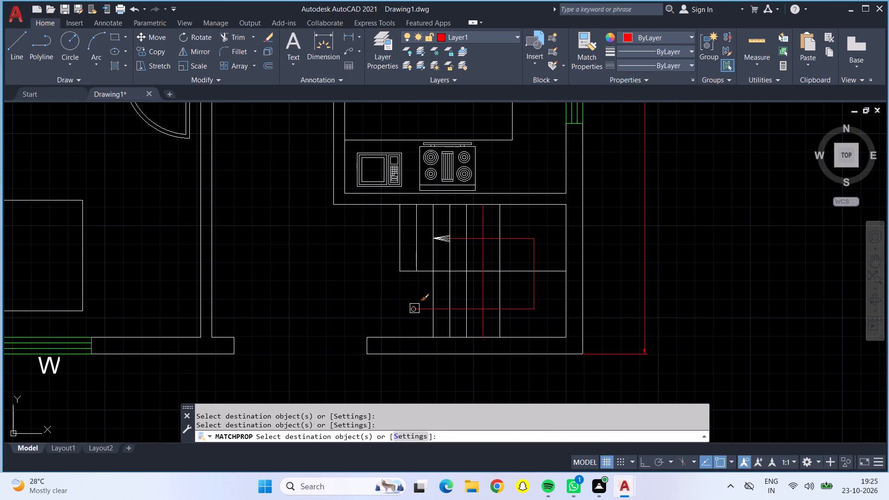
{"action": "scroll", "coordinate": [409, 310], "scroll_direction": "up", "scroll_amount": 2}
{"action": "left_click", "coordinate": [415, 310]}
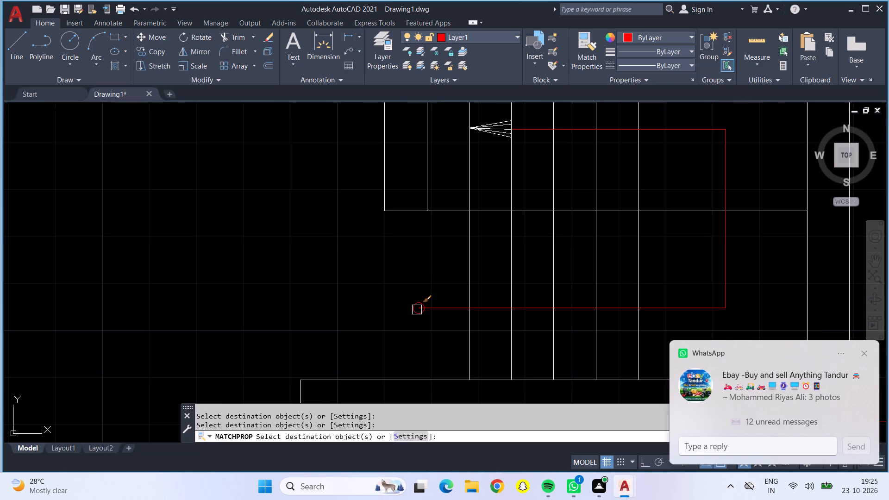
Match the red properties onto the stair arrowhead's slanted lines and base segments in the leftmost 30' by 40' plan.
{"action": "middle_click_drag", "start_coordinate": [498, 110], "coordinate": [482, 250]}
{"action": "scroll", "coordinate": [482, 250], "scroll_direction": "up", "scroll_amount": 2}
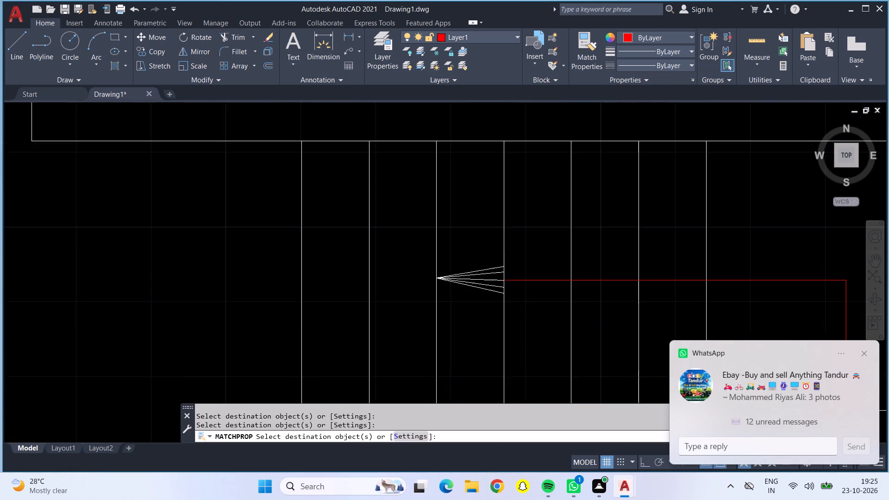
{"action": "scroll", "coordinate": [460, 313], "scroll_direction": "up", "scroll_amount": 3}
{"action": "left_click", "coordinate": [490, 261]}
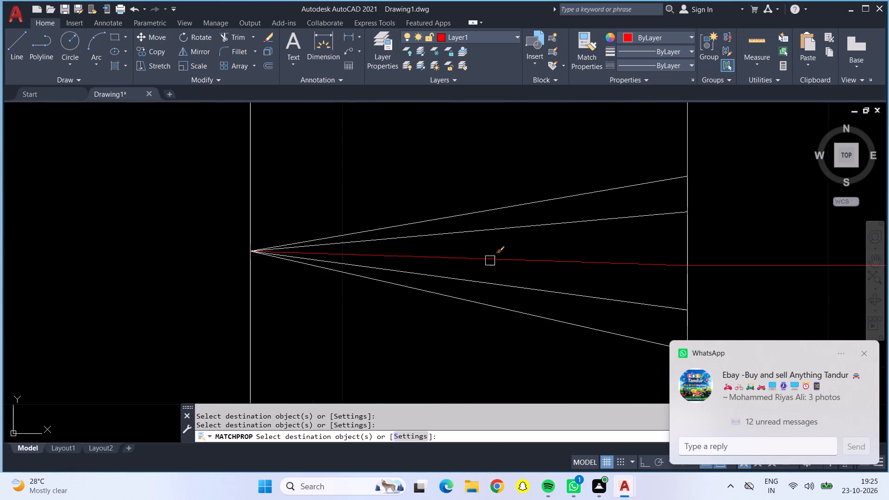
{"action": "left_click", "coordinate": [497, 231]}
{"action": "left_click", "coordinate": [505, 208]}
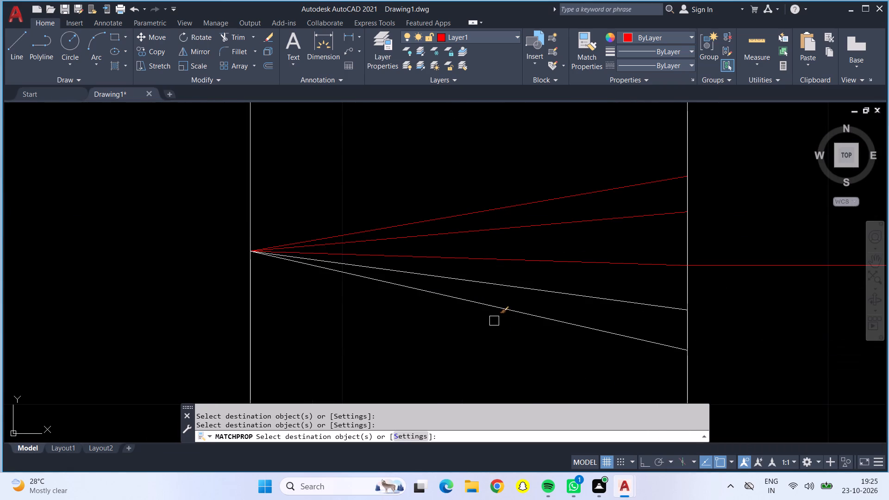
{"action": "left_click", "coordinate": [496, 307]}
{"action": "left_click", "coordinate": [507, 286]}
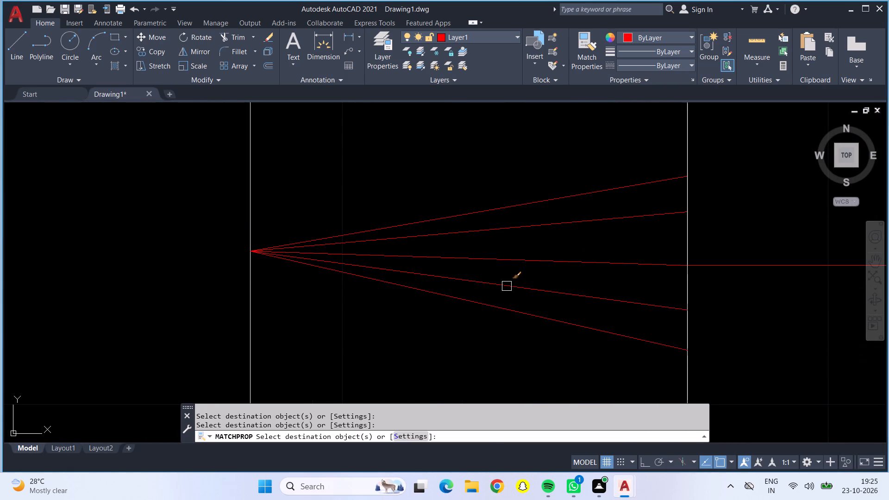
{"action": "left_click", "coordinate": [688, 295]}
{"action": "left_click_drag", "start_coordinate": [687, 329], "coordinate": [684, 320]}
{"action": "scroll", "coordinate": [715, 166], "scroll_direction": "down", "scroll_amount": 2}
{"action": "scroll", "coordinate": [709, 174], "scroll_direction": "up", "scroll_amount": 1}
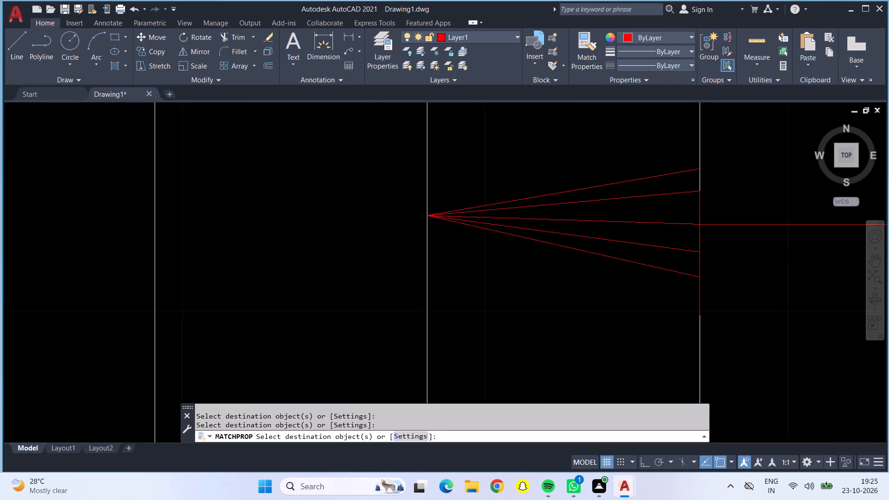
{"action": "scroll", "coordinate": [709, 174], "scroll_direction": "up", "scroll_amount": 1}
{"action": "left_click", "coordinate": [692, 182]}
{"action": "scroll", "coordinate": [415, 238], "scroll_direction": "down", "scroll_amount": 3}
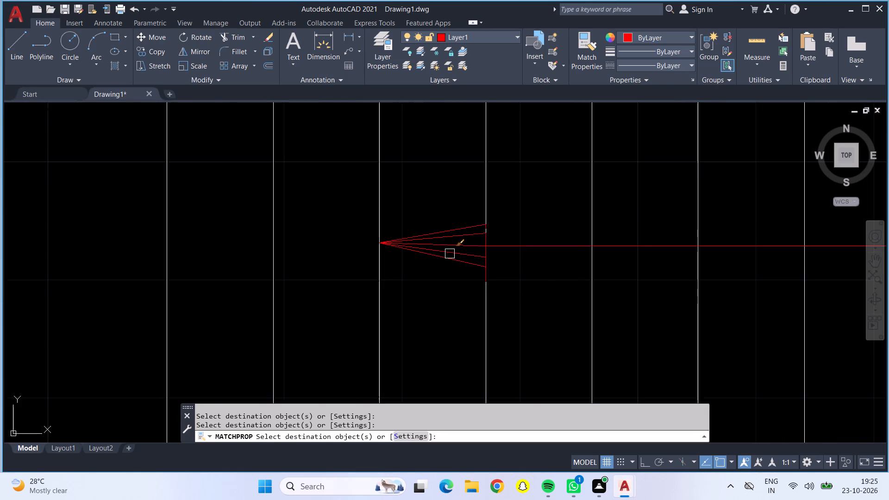
Look over the stair arrows, dimensions and windows across all three floor plans and end Match Properties.
{"action": "scroll", "coordinate": [483, 260], "scroll_direction": "down", "scroll_amount": 3}
{"action": "scroll", "coordinate": [552, 268], "scroll_direction": "down", "scroll_amount": 2}
{"action": "middle_click_drag", "start_coordinate": [440, 269], "coordinate": [447, 325]}
{"action": "scroll", "coordinate": [447, 325], "scroll_direction": "down", "scroll_amount": 1}
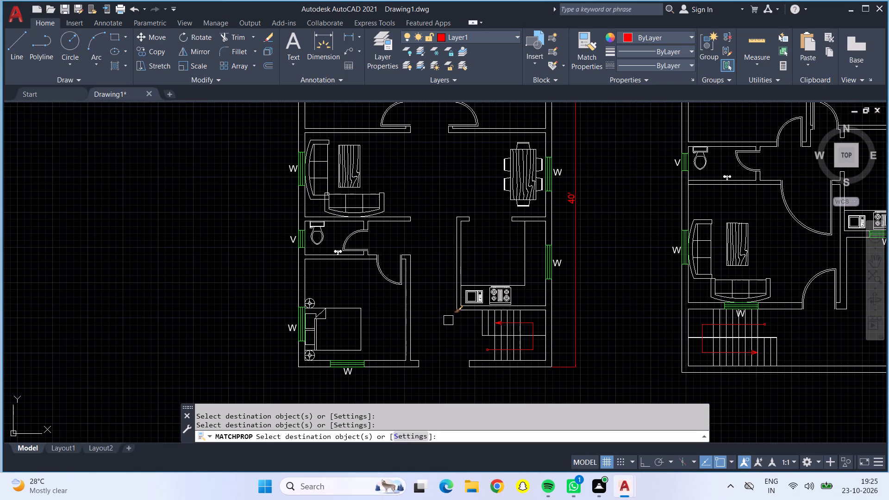
{"action": "middle_click_drag", "start_coordinate": [444, 313], "coordinate": [443, 345]}
{"action": "scroll", "coordinate": [431, 253], "scroll_direction": "down", "scroll_amount": 1}
{"action": "middle_click_drag", "start_coordinate": [432, 226], "coordinate": [259, 241]}
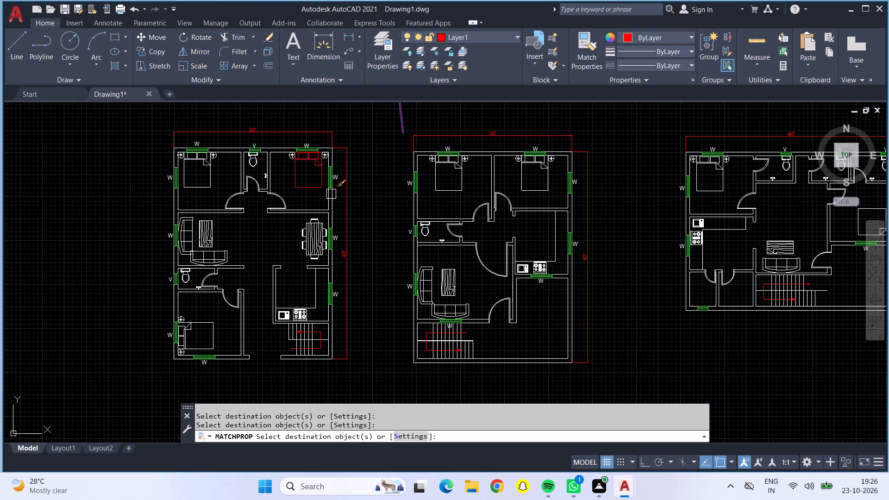
{"action": "scroll", "coordinate": [394, 210], "scroll_direction": "down", "scroll_amount": 1}
{"action": "middle_click_drag", "start_coordinate": [392, 211], "coordinate": [292, 225]}
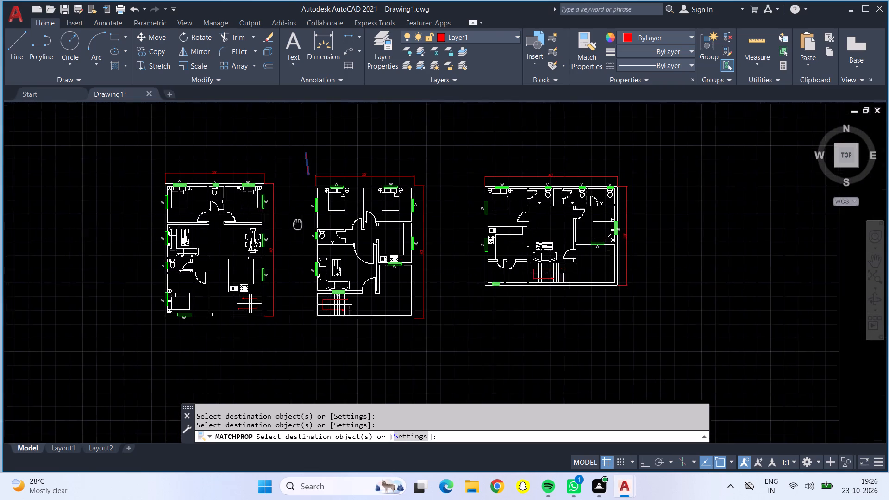
{"action": "middle_click_drag", "start_coordinate": [292, 225], "coordinate": [262, 227]}
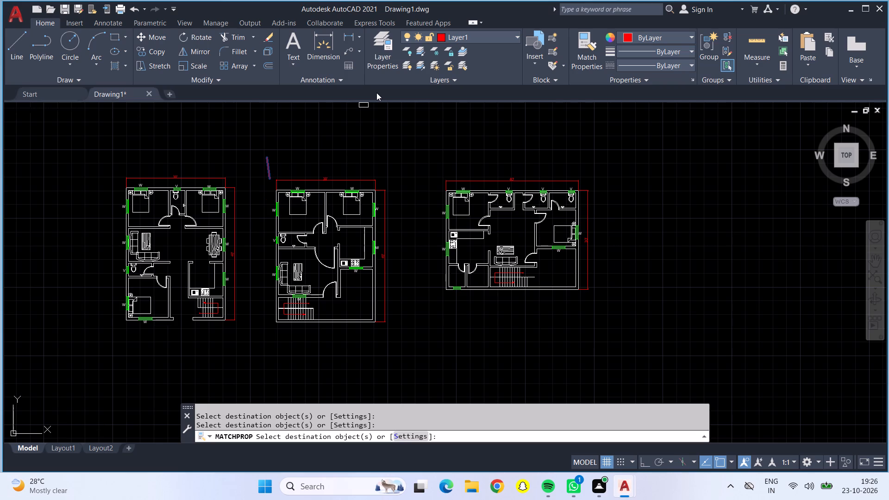
{"action": "scroll", "coordinate": [376, 93], "scroll_direction": "up", "scroll_amount": 1}
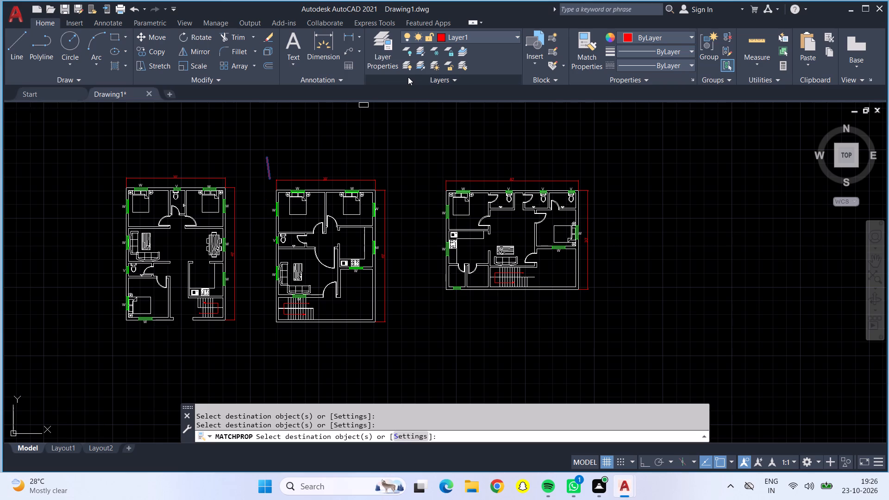
{"action": "scroll", "coordinate": [408, 77], "scroll_direction": "down", "scroll_amount": 7}
{"action": "scroll", "coordinate": [408, 77], "scroll_direction": "up", "scroll_amount": 7}
{"action": "scroll", "coordinate": [836, 198], "scroll_direction": "up", "scroll_amount": 3}
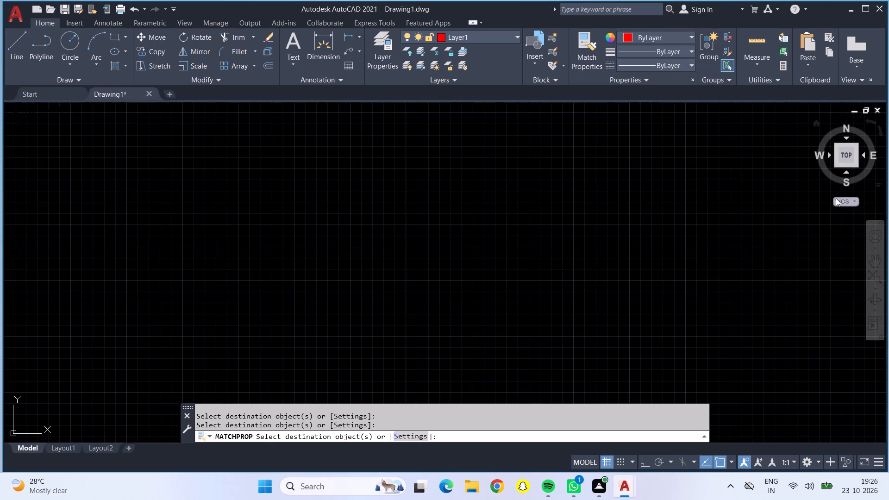
{"action": "scroll", "coordinate": [836, 198], "scroll_direction": "down", "scroll_amount": 2}
{"action": "scroll", "coordinate": [831, 192], "scroll_direction": "up", "scroll_amount": 3}
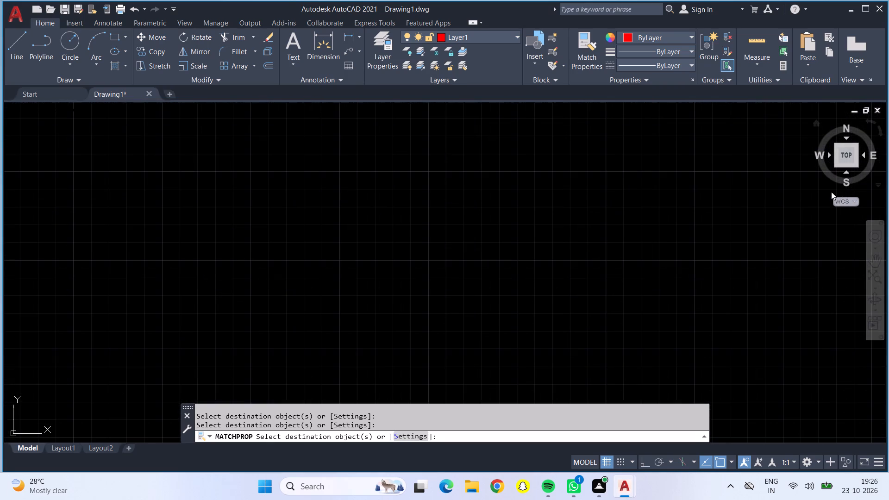
{"action": "scroll", "coordinate": [831, 192], "scroll_direction": "down", "scroll_amount": 6}
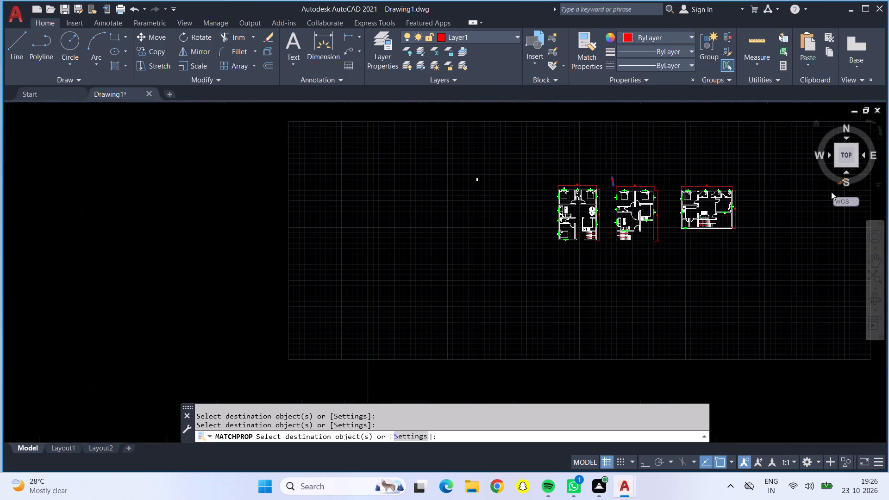
{"action": "scroll", "coordinate": [831, 192], "scroll_direction": "down", "scroll_amount": 2}
{"action": "scroll", "coordinate": [831, 192], "scroll_direction": "up", "scroll_amount": 2}
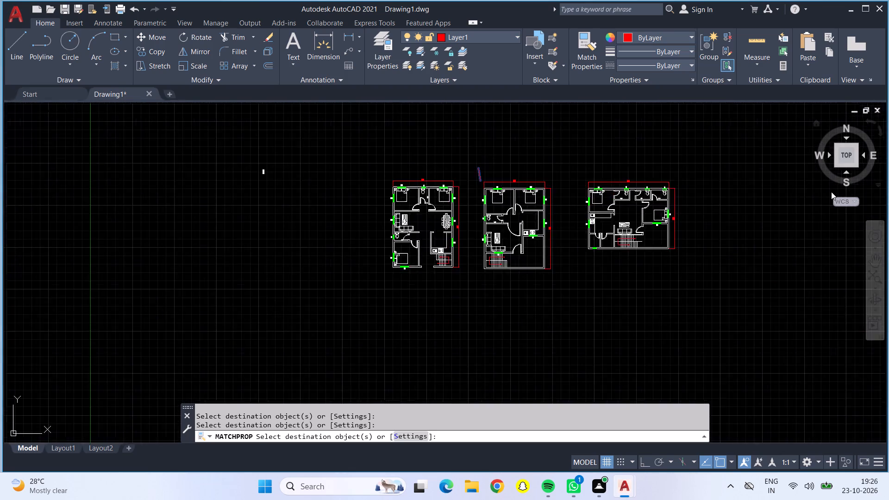
{"action": "scroll", "coordinate": [831, 192], "scroll_direction": "up", "scroll_amount": 2}
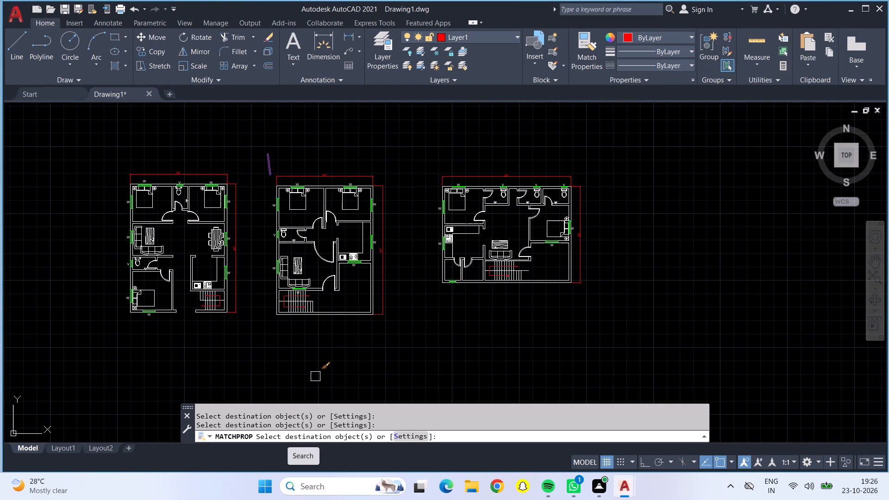
{"action": "scroll", "coordinate": [304, 491], "scroll_direction": "up", "scroll_amount": 3}
{"action": "key", "text": "Escape"}
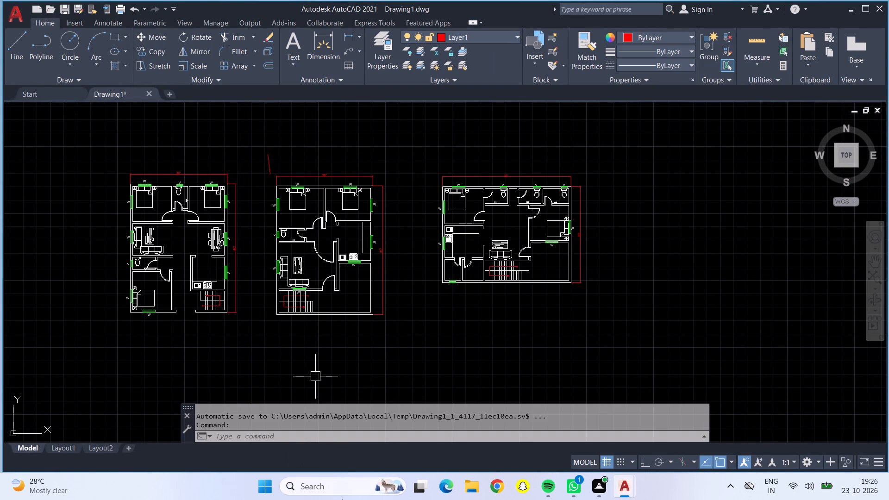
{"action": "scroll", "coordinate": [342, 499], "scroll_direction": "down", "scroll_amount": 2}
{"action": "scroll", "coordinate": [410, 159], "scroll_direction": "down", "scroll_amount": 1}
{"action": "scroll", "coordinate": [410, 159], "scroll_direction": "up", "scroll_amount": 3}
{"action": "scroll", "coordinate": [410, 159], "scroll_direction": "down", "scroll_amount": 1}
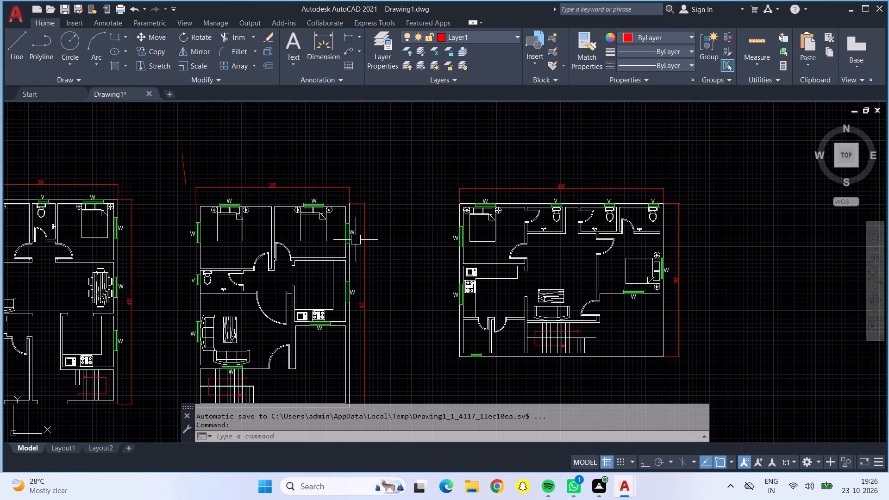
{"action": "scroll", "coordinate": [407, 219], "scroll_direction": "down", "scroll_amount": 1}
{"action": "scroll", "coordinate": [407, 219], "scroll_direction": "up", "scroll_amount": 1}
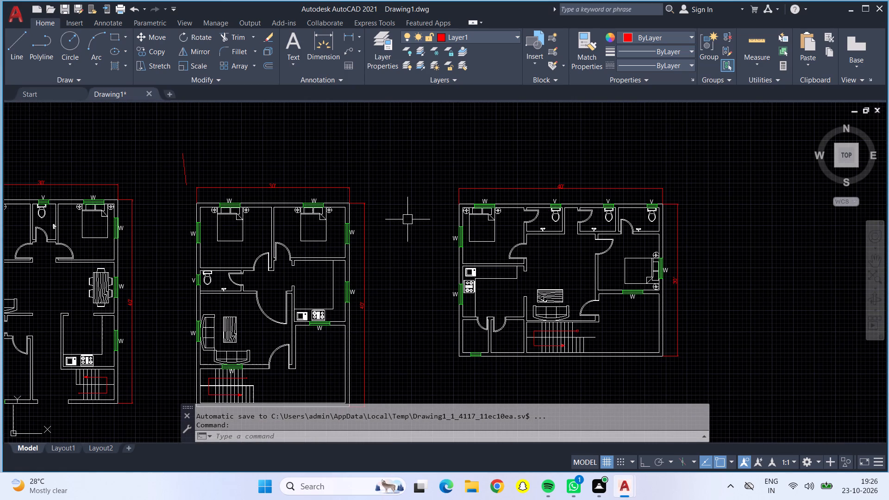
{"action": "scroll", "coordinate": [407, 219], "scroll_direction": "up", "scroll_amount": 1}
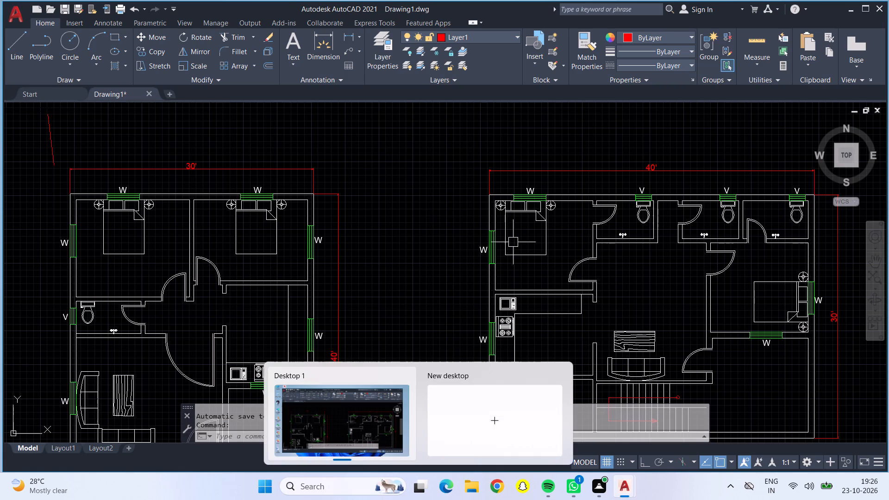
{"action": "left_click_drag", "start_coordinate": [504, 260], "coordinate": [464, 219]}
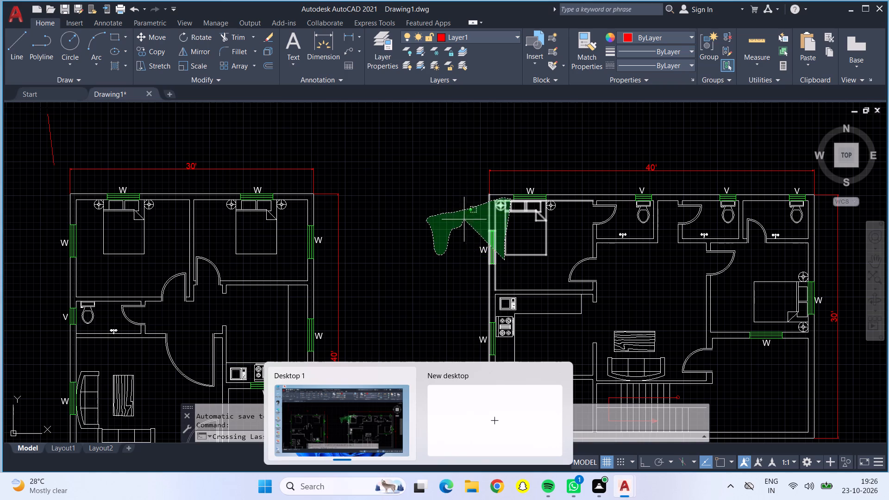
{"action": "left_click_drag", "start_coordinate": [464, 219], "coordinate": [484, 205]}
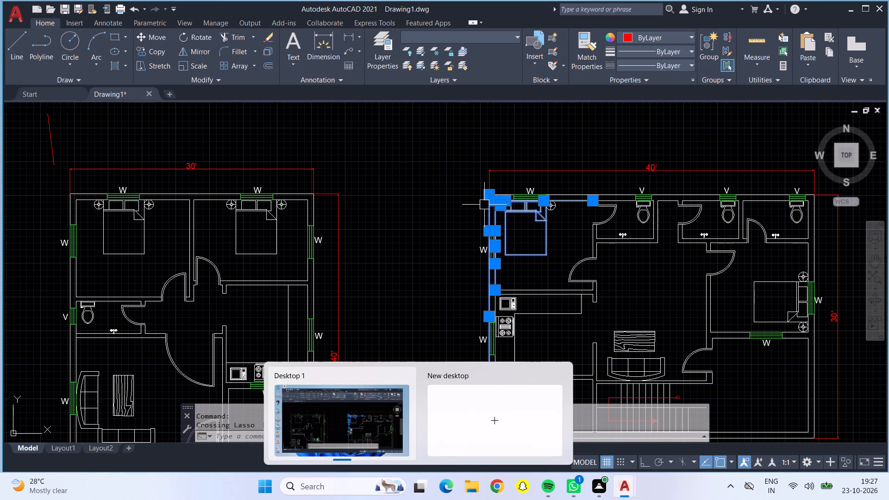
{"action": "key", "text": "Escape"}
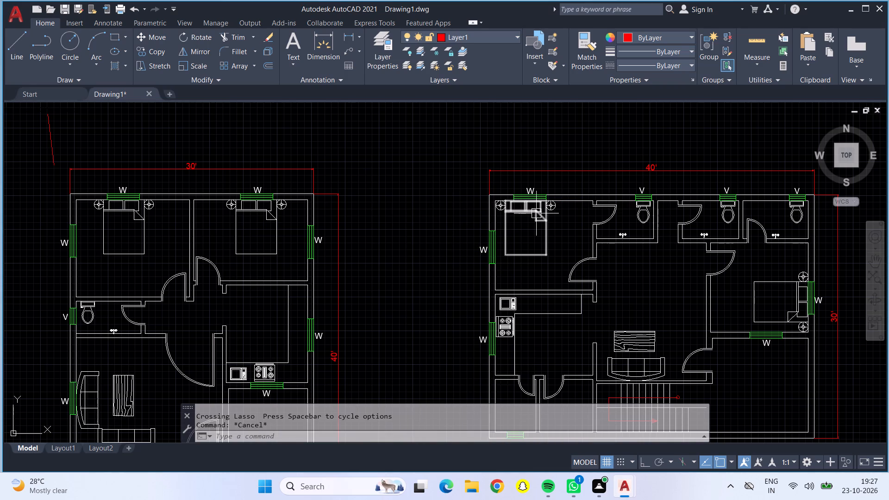
Erase the stray red slanted line outside the upper-left corner of the middle 30' by 40' plan.
{"action": "key", "text": "Return"}
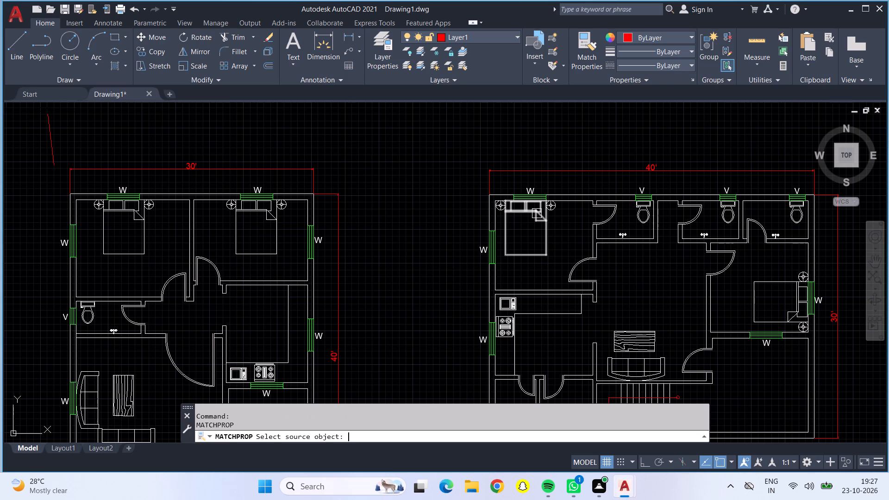
{"action": "key", "text": "Escape"}
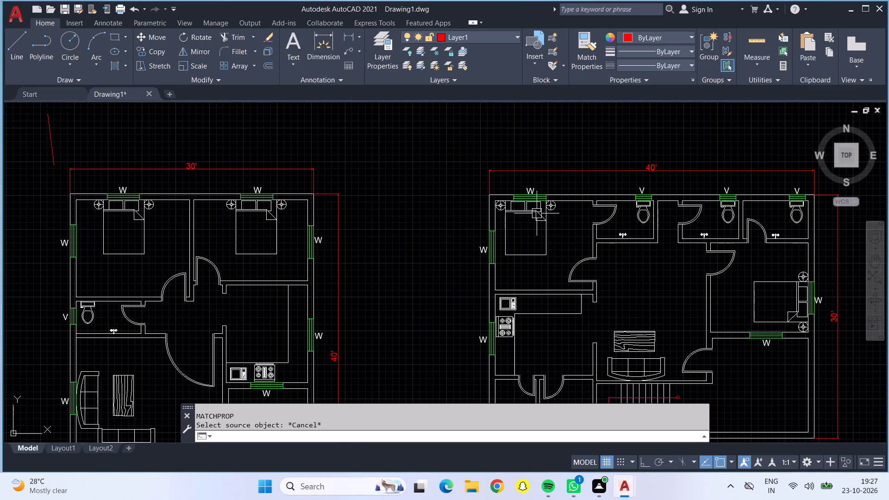
{"action": "left_click", "coordinate": [53, 162]}
{"action": "key", "text": "Delete"}
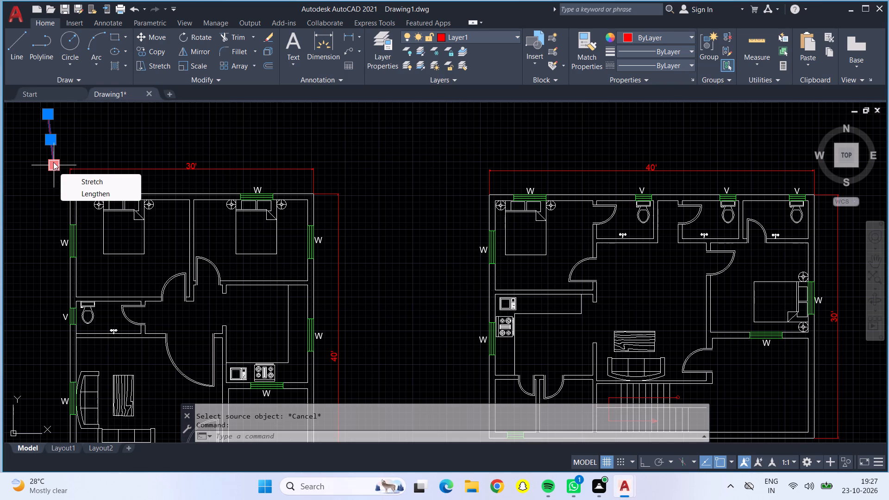
{"action": "key", "text": "Delete"}
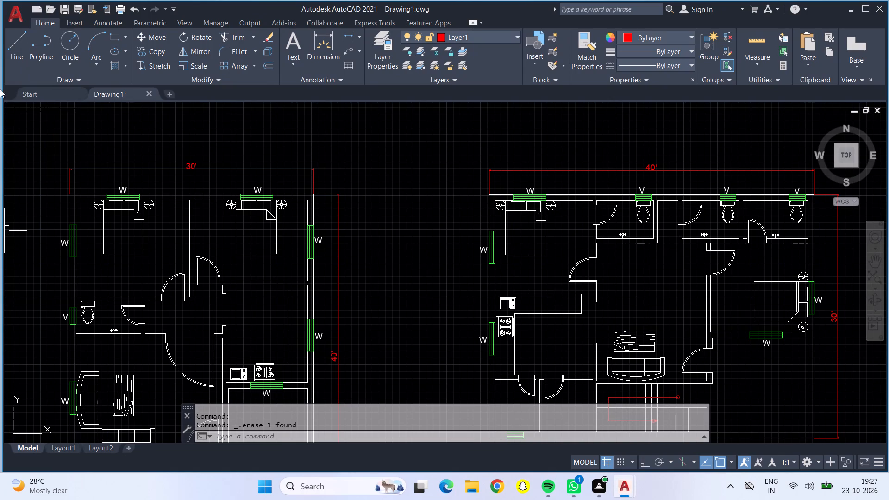
Look over the three completed floor plans, examining their furniture, green windows, red dimensions and stair arrows.
{"action": "scroll", "coordinate": [231, 156], "scroll_direction": "down", "scroll_amount": 2}
{"action": "middle_click_drag", "start_coordinate": [221, 141], "coordinate": [229, 141]}
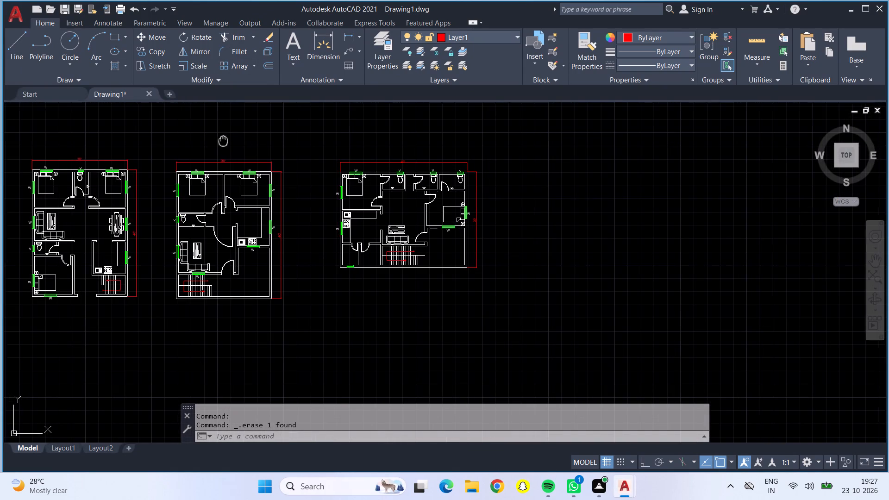
{"action": "middle_click_drag", "start_coordinate": [229, 141], "coordinate": [353, 144]}
{"action": "scroll", "coordinate": [283, 144], "scroll_direction": "up", "scroll_amount": 1}
{"action": "middle_click_drag", "start_coordinate": [293, 181], "coordinate": [294, 181]}
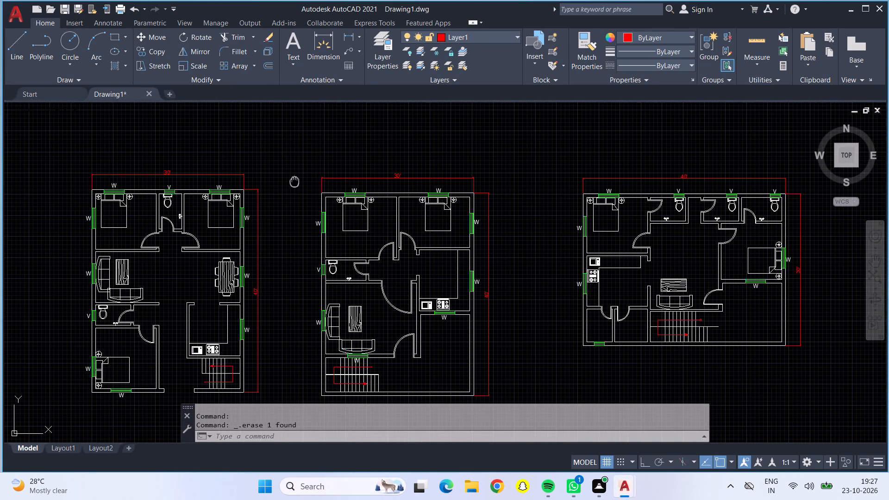
{"action": "middle_click_drag", "start_coordinate": [294, 181], "coordinate": [299, 164]}
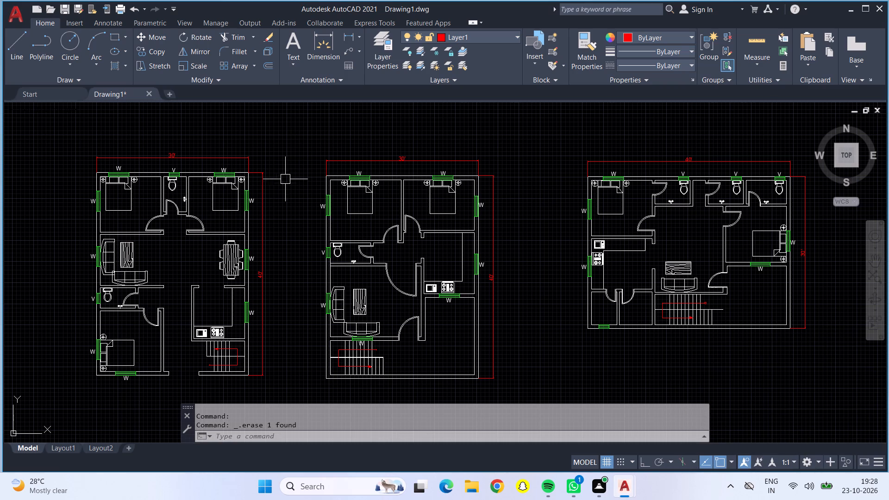
{"action": "middle_click_drag", "start_coordinate": [285, 184], "coordinate": [350, 158]}
{"action": "scroll", "coordinate": [350, 158], "scroll_direction": "up", "scroll_amount": 1}
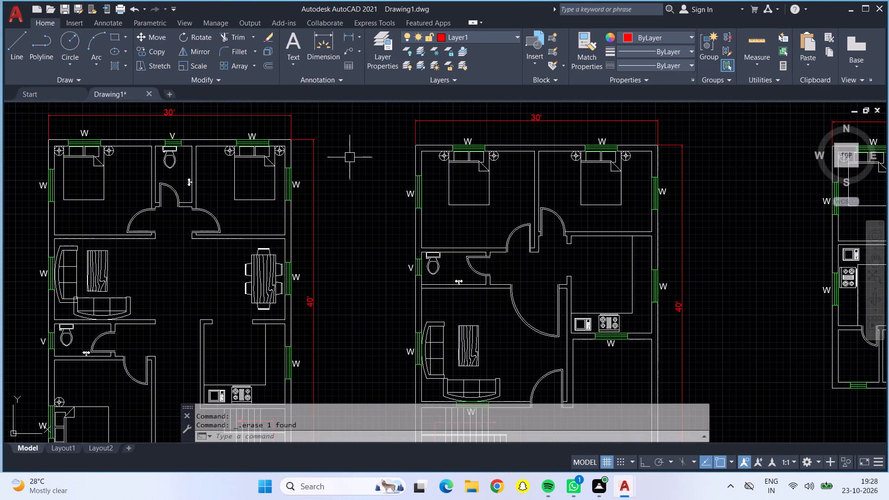
{"action": "scroll", "coordinate": [352, 162], "scroll_direction": "down", "scroll_amount": 1}
{"action": "middle_click_drag", "start_coordinate": [352, 162], "coordinate": [410, 181]}
{"action": "scroll", "coordinate": [406, 181], "scroll_direction": "up", "scroll_amount": 1}
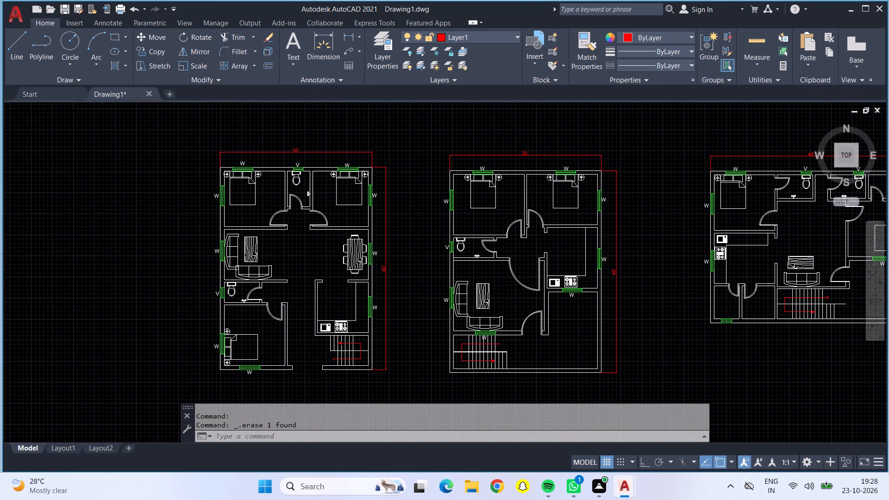
{"action": "middle_click_drag", "start_coordinate": [405, 181], "coordinate": [448, 161]}
{"action": "scroll", "coordinate": [444, 165], "scroll_direction": "down", "scroll_amount": 1}
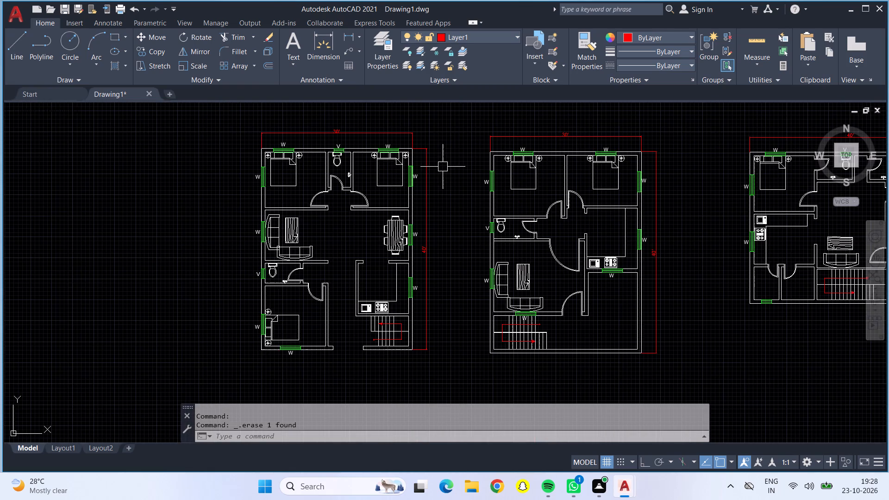
{"action": "middle_click_drag", "start_coordinate": [443, 167], "coordinate": [408, 157]}
{"action": "middle_click_drag", "start_coordinate": [416, 169], "coordinate": [394, 169]}
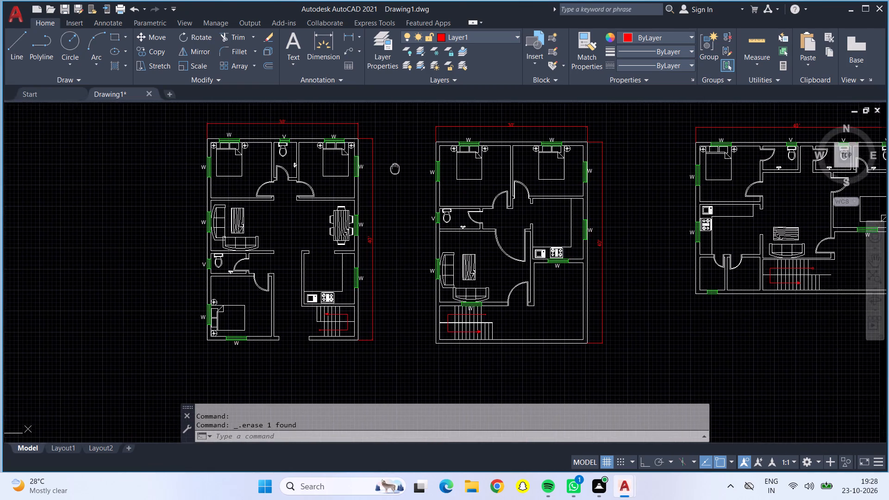
{"action": "middle_click_drag", "start_coordinate": [394, 169], "coordinate": [353, 183]}
{"action": "scroll", "coordinate": [351, 183], "scroll_direction": "up", "scroll_amount": 1}
{"action": "scroll", "coordinate": [358, 184], "scroll_direction": "down", "scroll_amount": 1}
{"action": "middle_click_drag", "start_coordinate": [359, 185], "coordinate": [324, 186]}
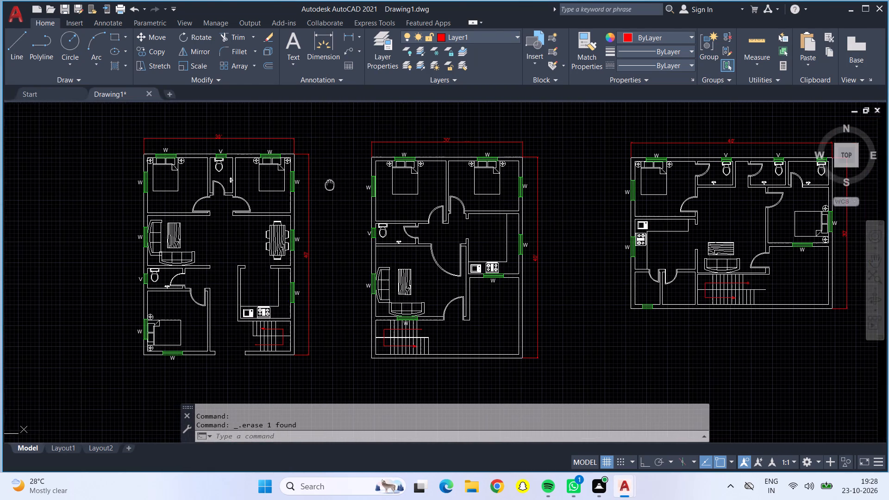
{"action": "middle_click_drag", "start_coordinate": [324, 186], "coordinate": [289, 194]}
{"action": "middle_click_drag", "start_coordinate": [548, 212], "coordinate": [516, 217]}
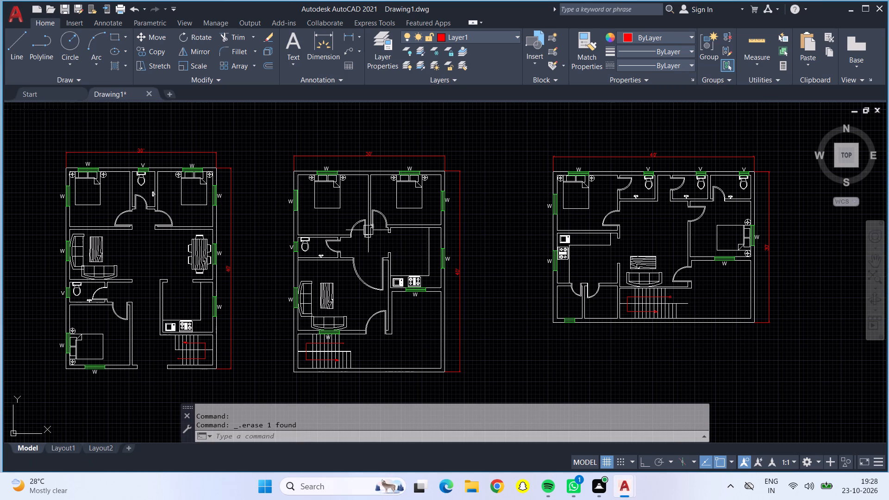
{"action": "scroll", "coordinate": [368, 230], "scroll_direction": "up", "scroll_amount": 1}
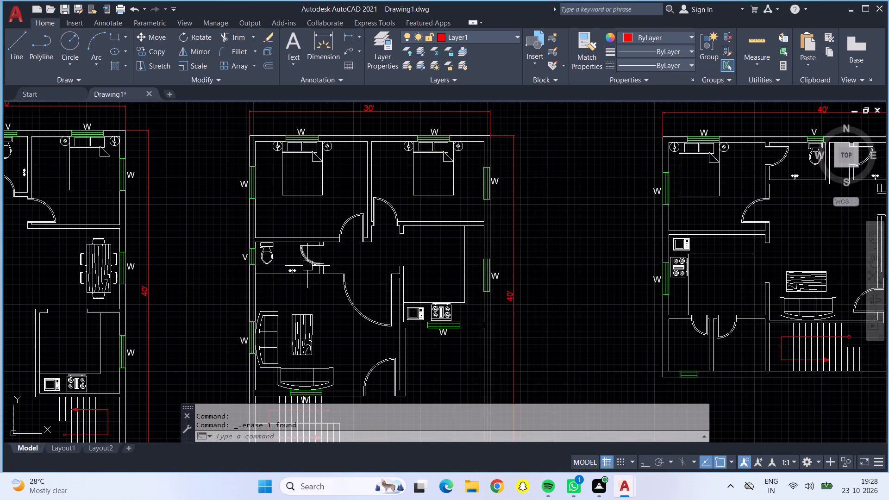
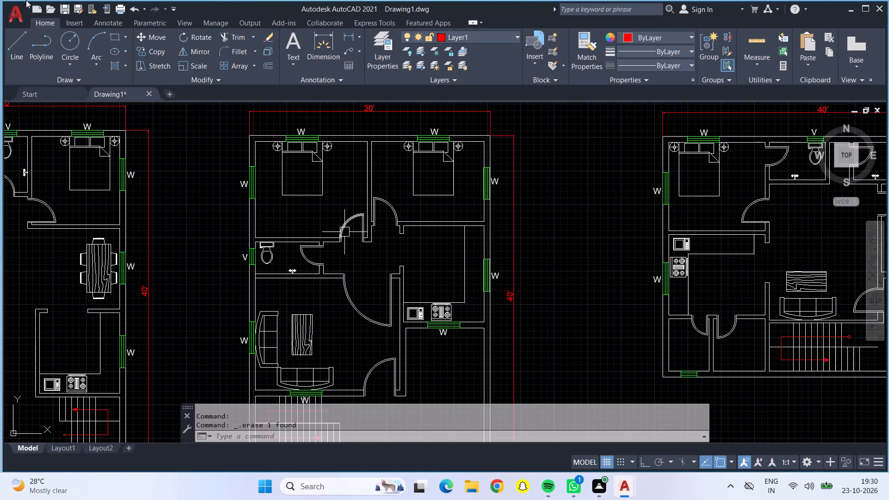
Check the upper-left bedroom's dimensions in the leftmost floor plan with Quick measure.
{"action": "scroll", "coordinate": [471, 41], "scroll_direction": "down", "scroll_amount": 2}
{"action": "scroll", "coordinate": [464, 122], "scroll_direction": "down", "scroll_amount": 1}
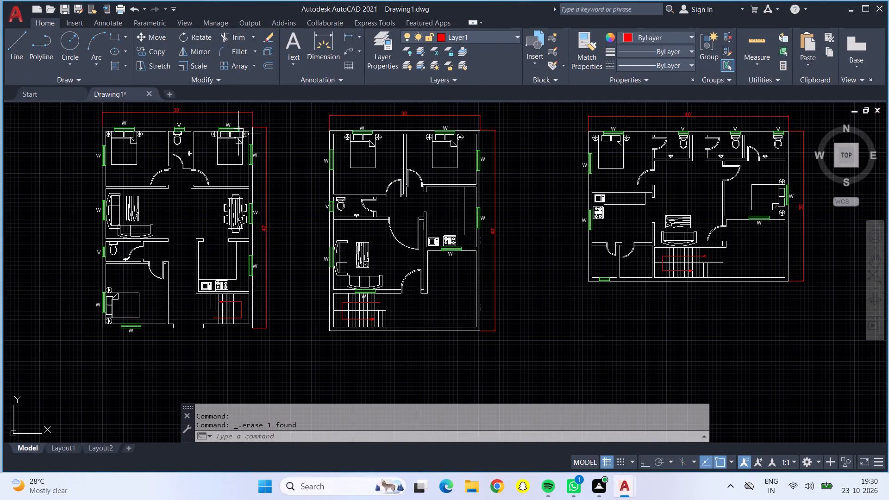
{"action": "middle_click_drag", "start_coordinate": [291, 184], "coordinate": [366, 226]}
{"action": "scroll", "coordinate": [238, 191], "scroll_direction": "up", "scroll_amount": 1}
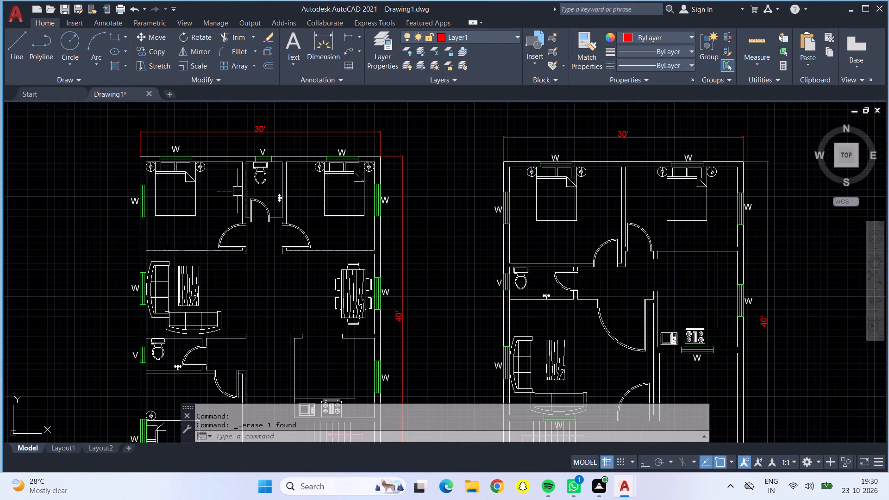
{"action": "middle_click_drag", "start_coordinate": [233, 190], "coordinate": [279, 210]}
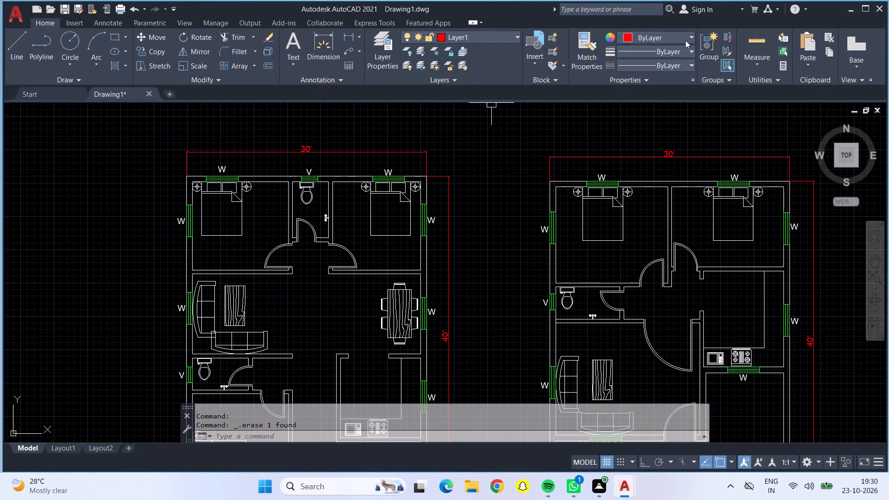
{"action": "left_click_drag", "start_coordinate": [761, 37], "coordinate": [757, 40]}
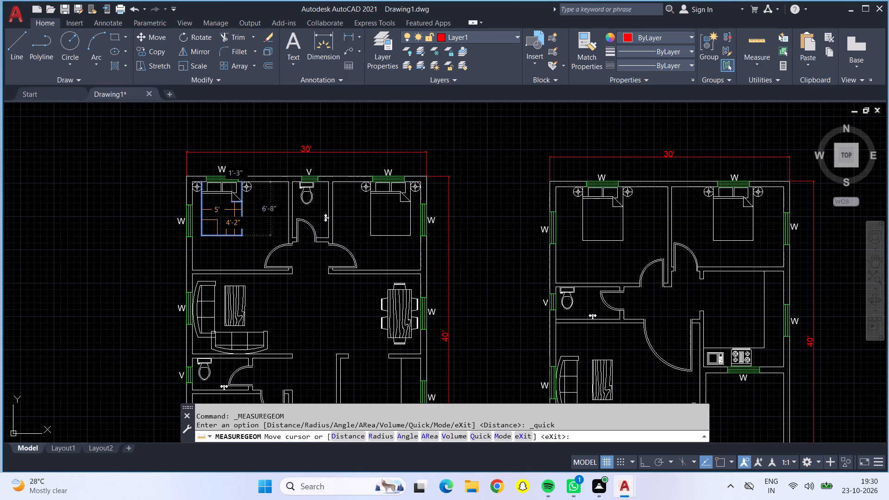
{"action": "key", "text": "Escape"}
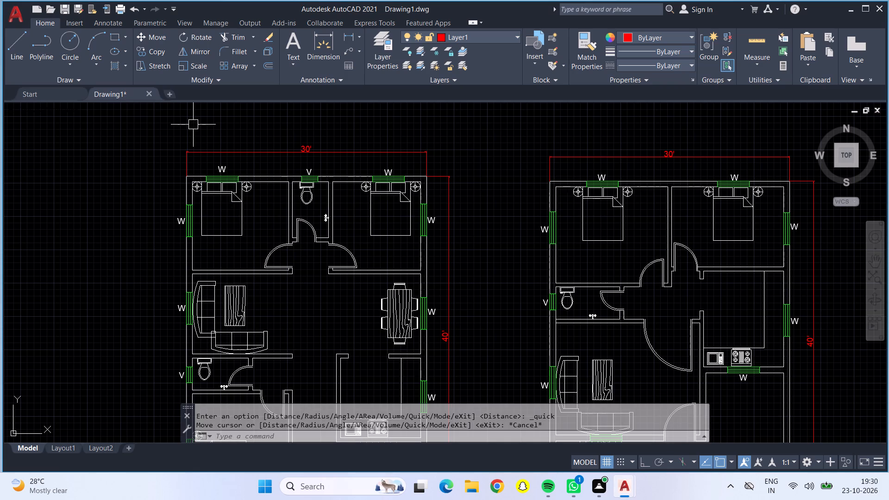
Add centred multiline text, 9" high, reading BED ROOM below the bed in the leftmost plan's upper-left bedroom.
{"action": "left_click", "coordinate": [288, 47]}
{"action": "scroll", "coordinate": [211, 245], "scroll_direction": "up", "scroll_amount": 2}
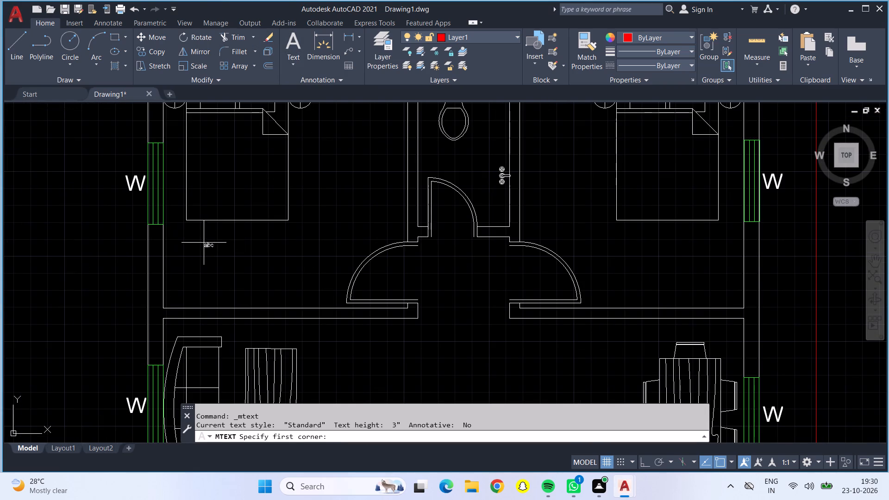
{"action": "left_click", "coordinate": [177, 229]}
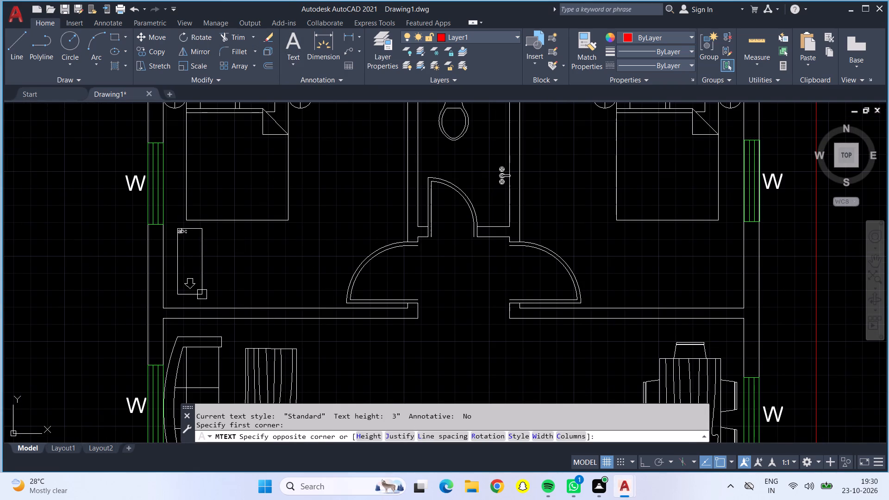
{"action": "left_click", "coordinate": [336, 300]}
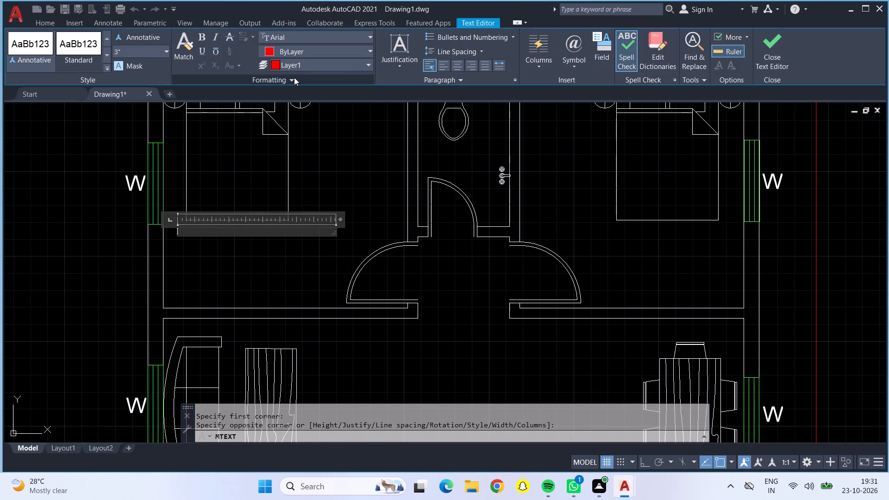
{"action": "left_click", "coordinate": [454, 68]}
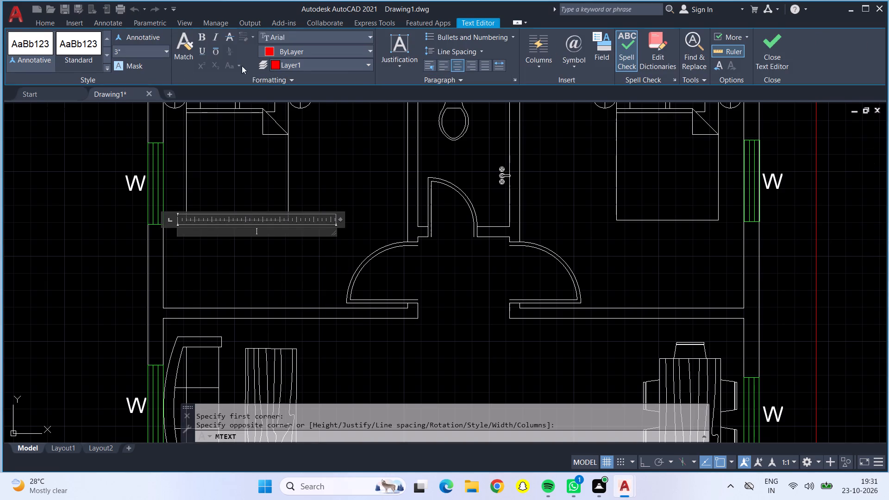
{"action": "left_click", "coordinate": [166, 49]}
{"action": "left_click", "coordinate": [159, 64]}
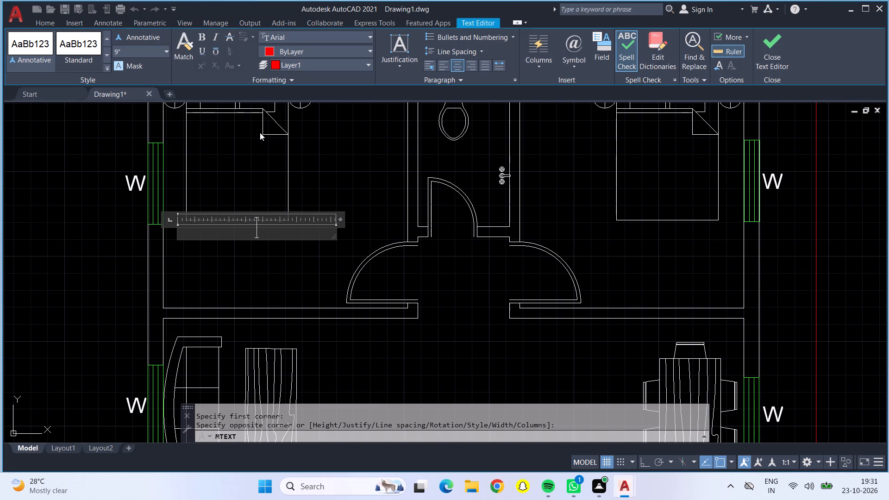
{"action": "type", "text": "BED"}
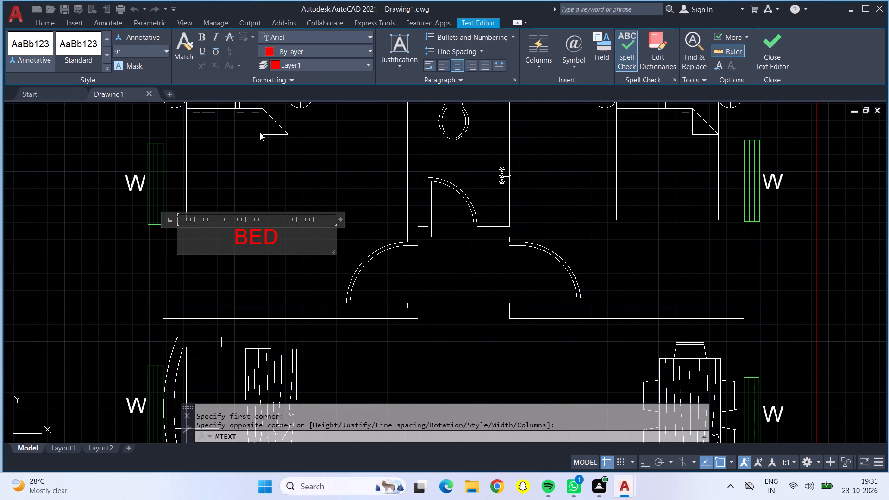
{"action": "key", "text": "shift+space"}
{"action": "key", "text": "shift+r"}
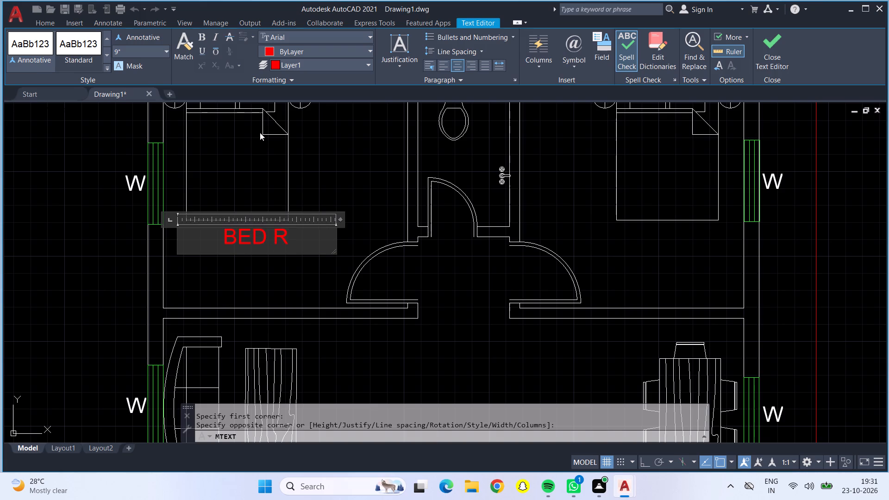
{"action": "type", "text": "OO"}
{"action": "type", "text": "M"}
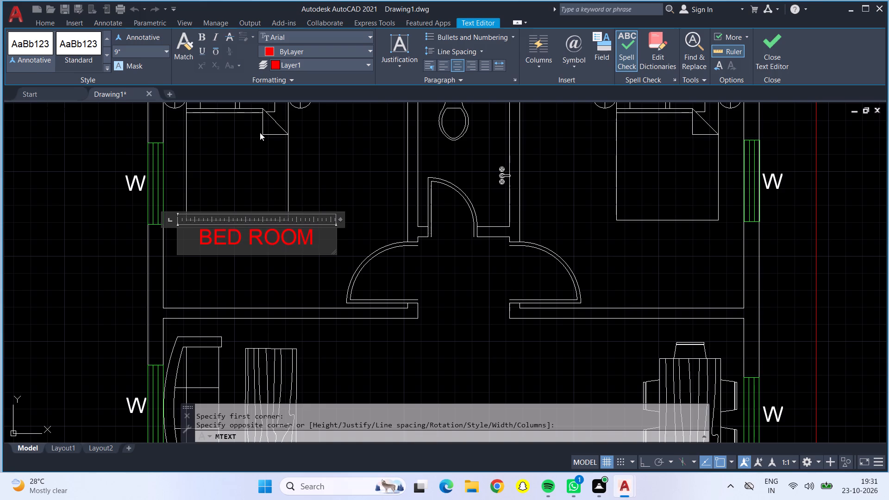
{"action": "key", "text": "space"}
Add the room size 12'0" X 11'0" as a second line of the bedroom label and finish the text.
{"action": "key", "text": "Return"}
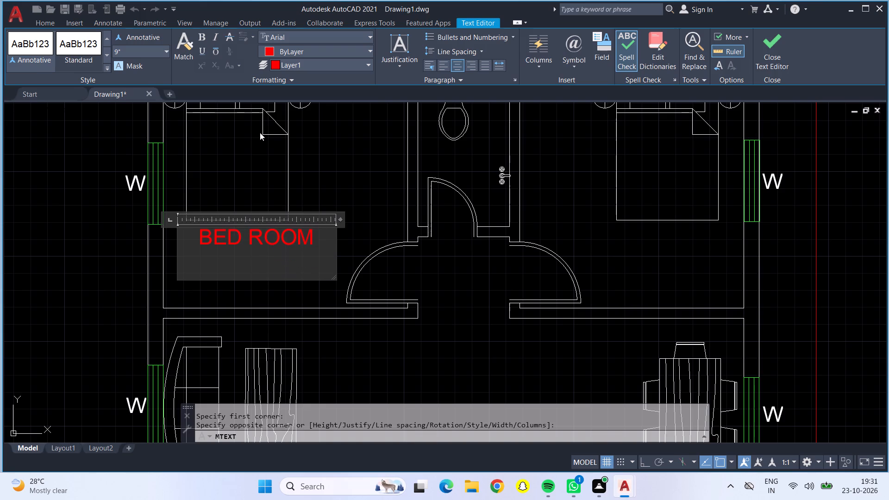
{"action": "type", "text": "12"}
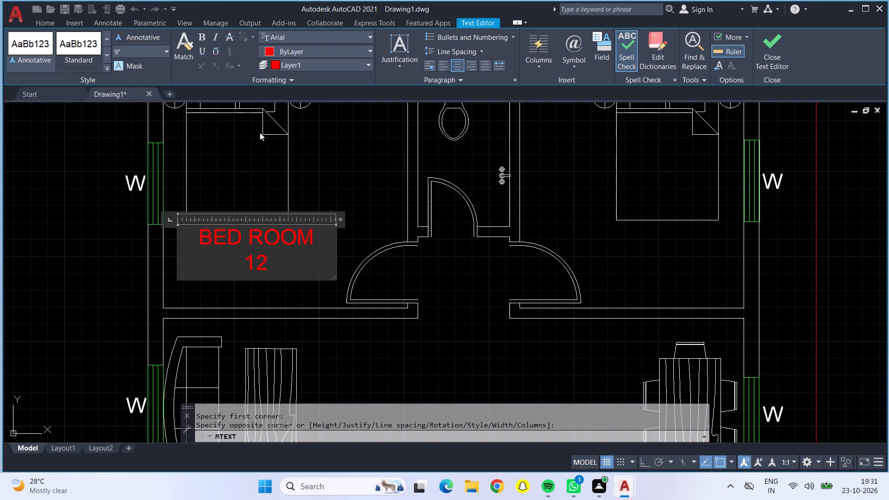
{"action": "type", "text": "'0\" X"}
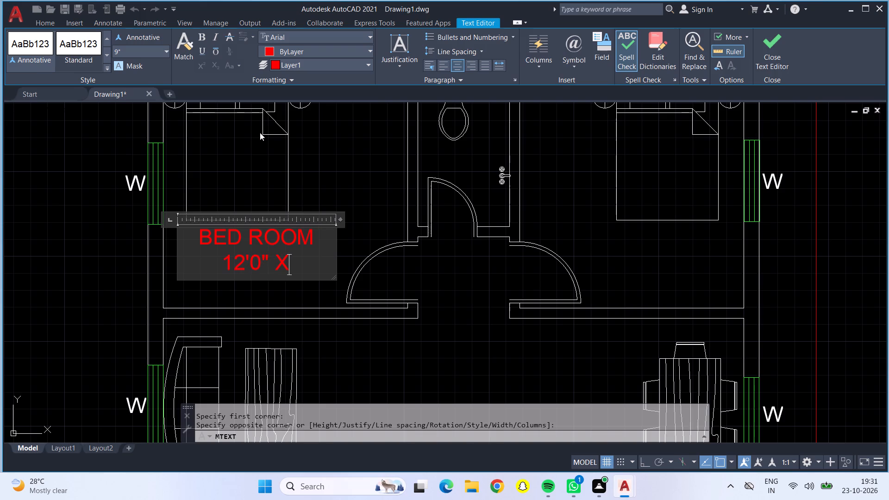
{"action": "key", "text": "space"}
{"action": "type", "text": "11"}
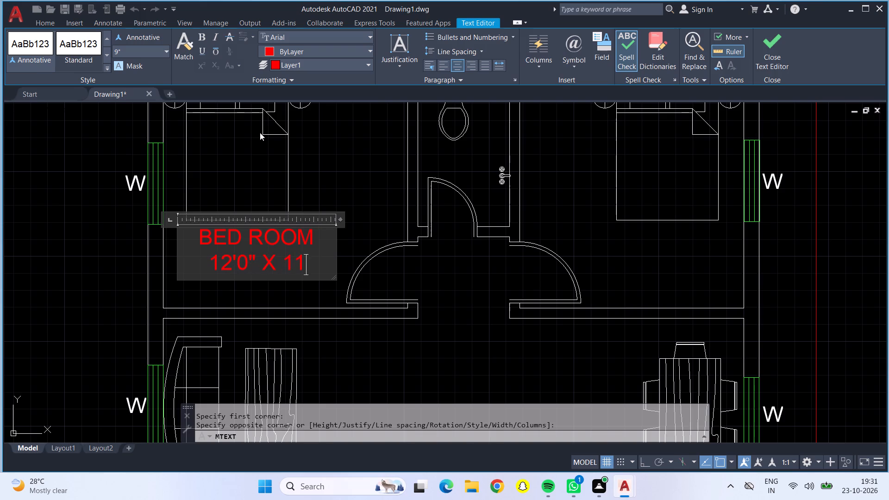
{"action": "type", "text": "'0\""}
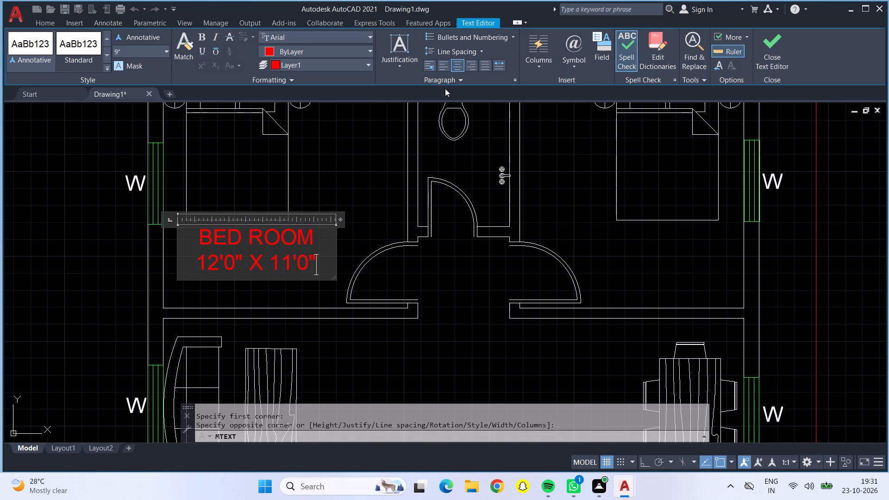
{"action": "left_click", "coordinate": [354, 136]}
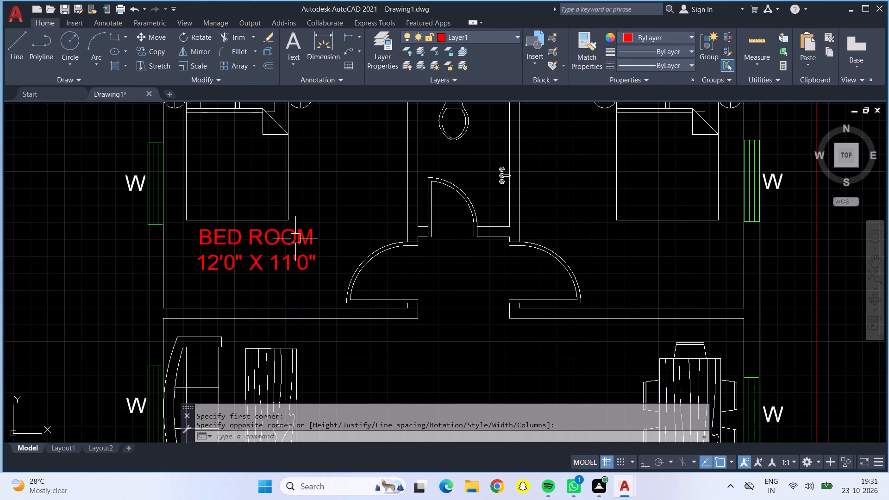
Copy the bedroom label to below the bed in the same plan's upper-right bedroom.
{"action": "left_click", "coordinate": [292, 237]}
{"action": "left_click", "coordinate": [145, 48]}
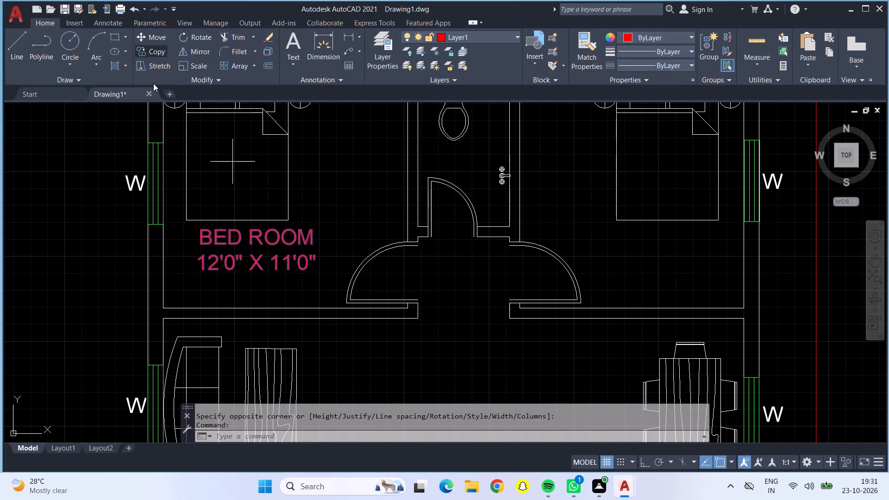
{"action": "left_click", "coordinate": [247, 253]}
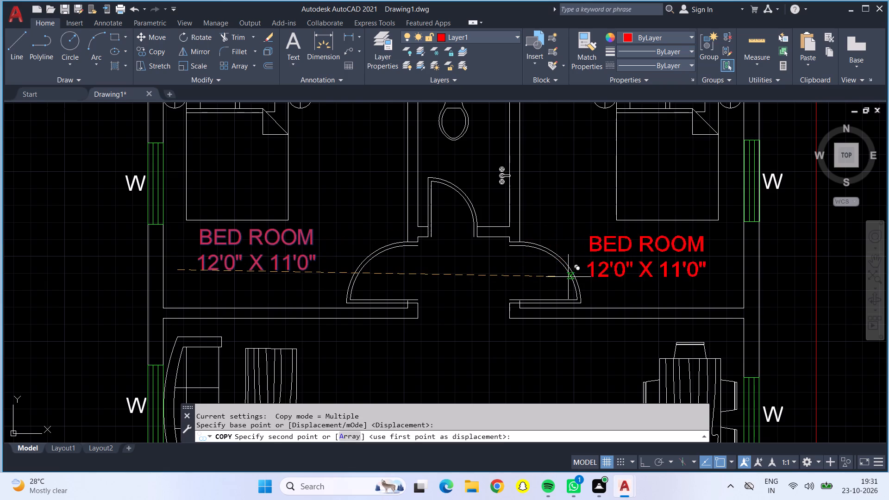
{"action": "left_click", "coordinate": [573, 277]}
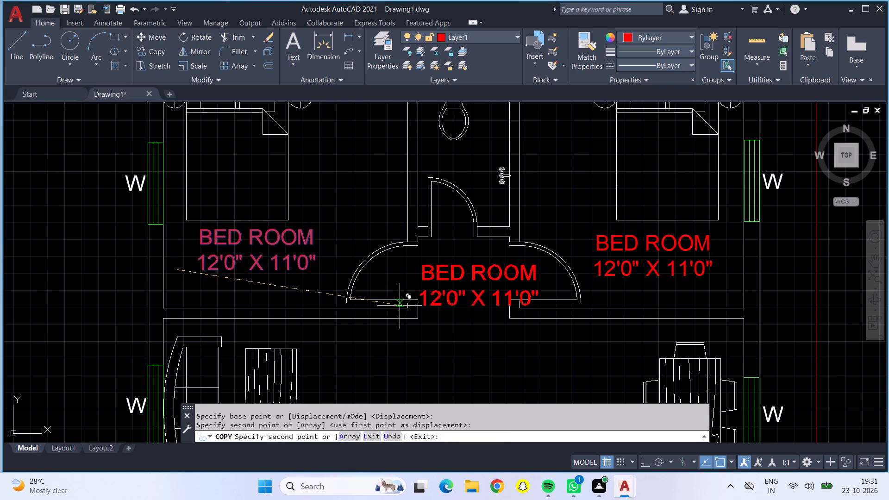
{"action": "key", "text": "Escape"}
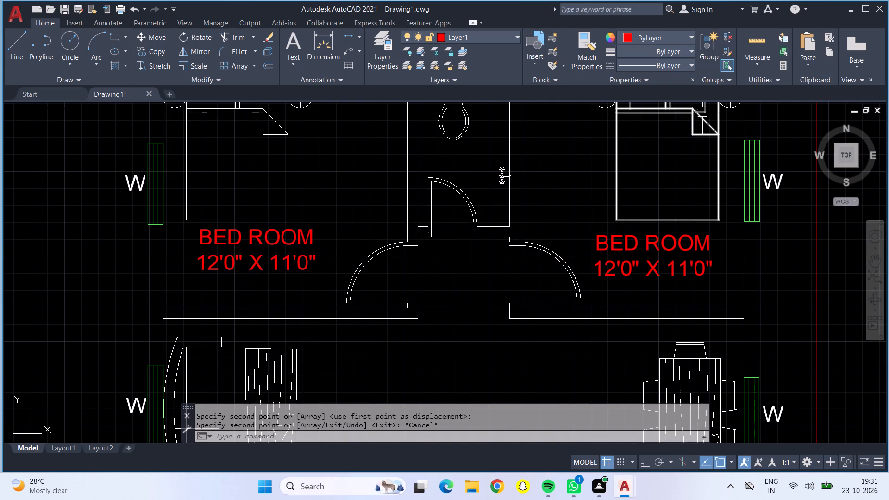
Change the size line of the upper-right bedroom's label to 11'0" X 11'0".
{"action": "double_click", "coordinate": [692, 238]}
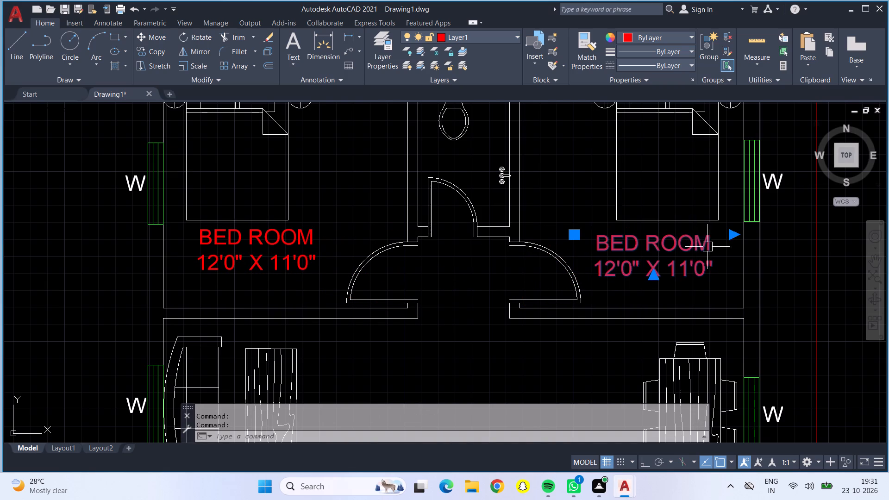
{"action": "left_click", "coordinate": [694, 248]}
{"action": "left_click", "coordinate": [691, 245]}
{"action": "double_click", "coordinate": [698, 246]}
{"action": "left_click", "coordinate": [644, 263]}
{"action": "key", "text": "BackSpace"}
{"action": "key", "text": "BackSpace"}
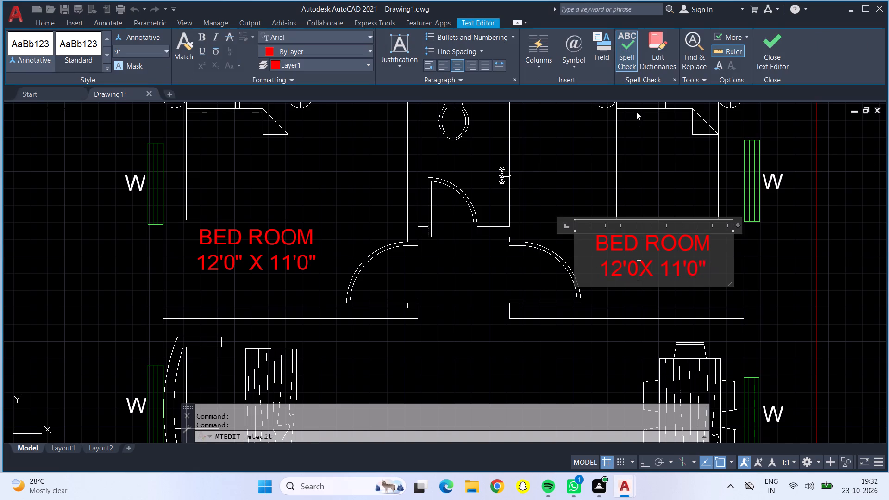
{"action": "key", "text": "BackSpace"}
{"action": "key", "text": "BackSpace"}
{"action": "key", "text": "BackSpace"}
{"action": "key", "text": "BackSpace"}
{"action": "type", "text": "11'"}
{"action": "type", "text": "0\""}
{"action": "key", "text": "space"}
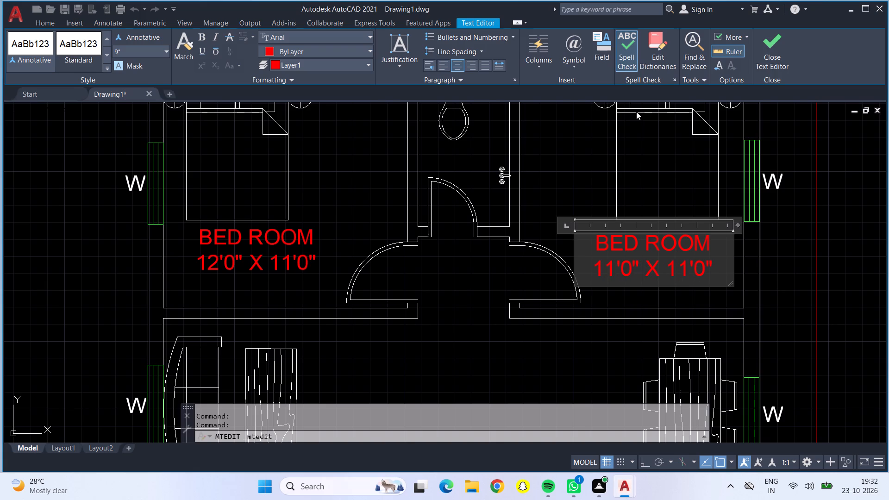
{"action": "left_click", "coordinate": [476, 247]}
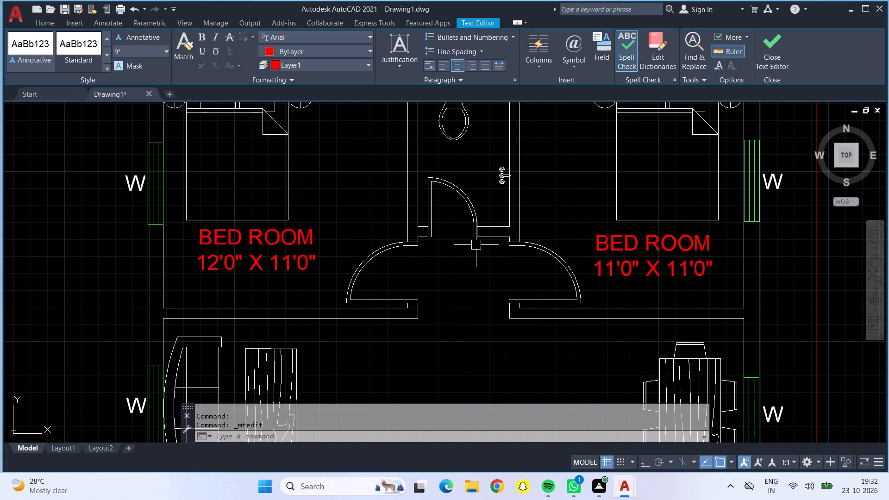
Place a centred multiline text box below the WC in the toilet between the leftmost plan's two upper bedrooms.
{"action": "scroll", "coordinate": [493, 208], "scroll_direction": "down", "scroll_amount": 1}
{"action": "scroll", "coordinate": [479, 171], "scroll_direction": "up", "scroll_amount": 2}
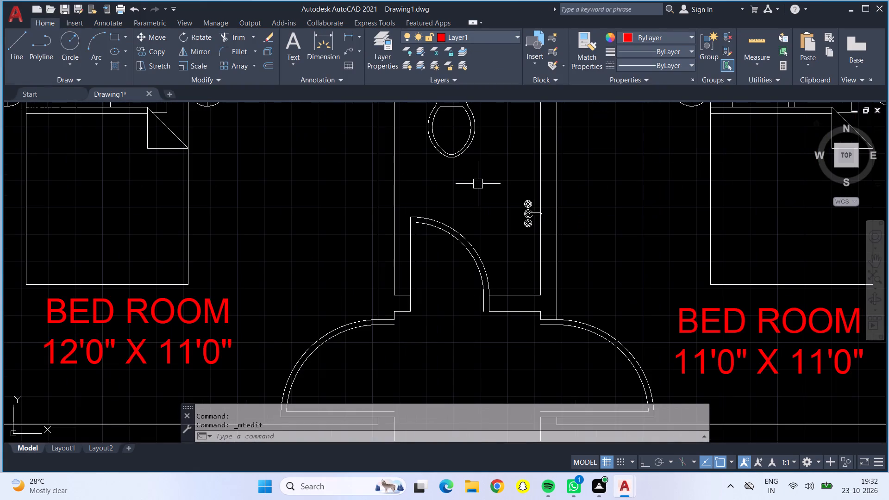
{"action": "middle_click_drag", "start_coordinate": [478, 185], "coordinate": [408, 221]}
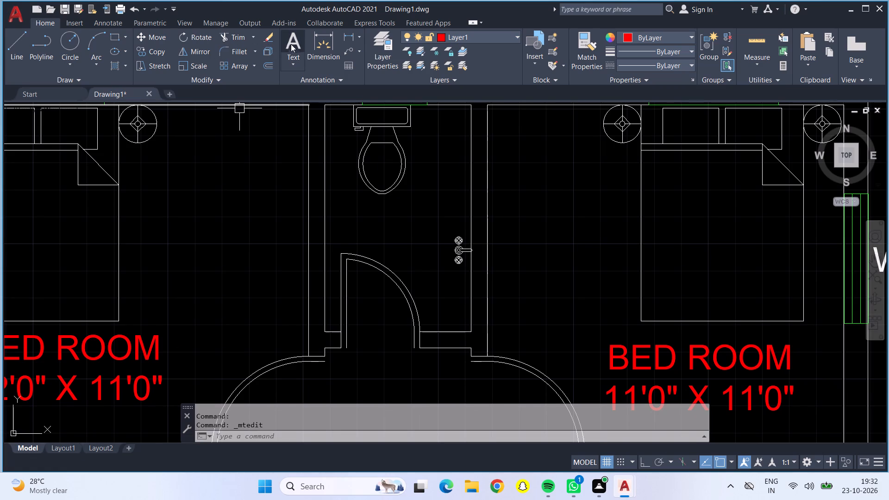
{"action": "left_click", "coordinate": [294, 47]}
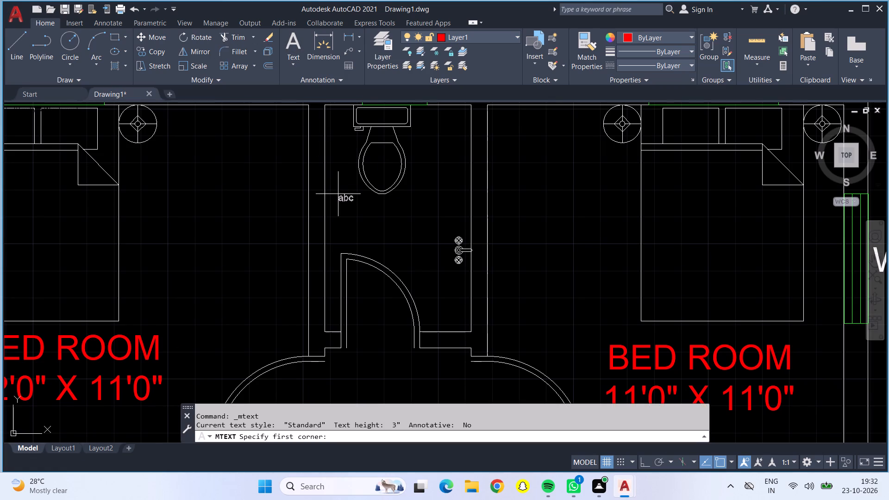
{"action": "left_click", "coordinate": [331, 194]}
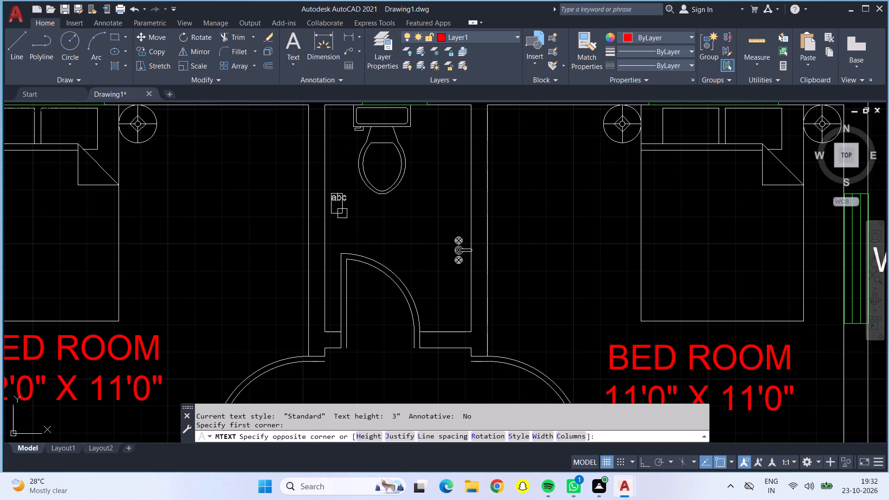
{"action": "left_click", "coordinate": [465, 232]}
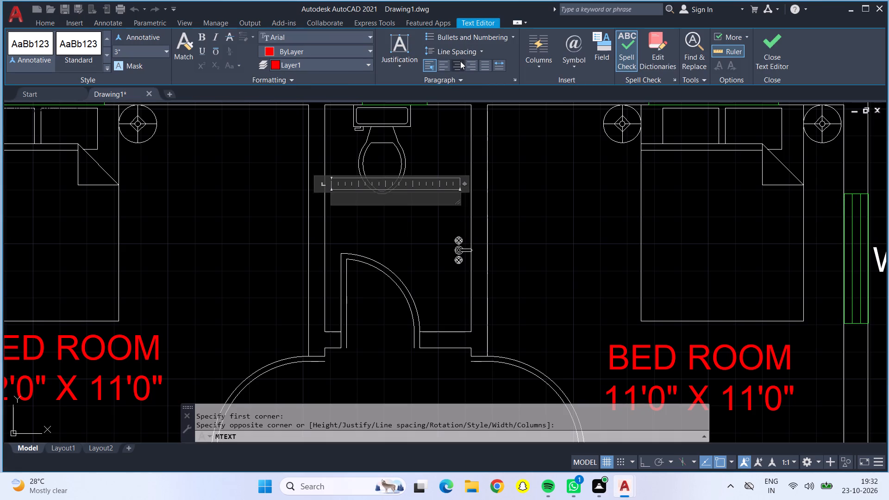
{"action": "left_click", "coordinate": [460, 61]}
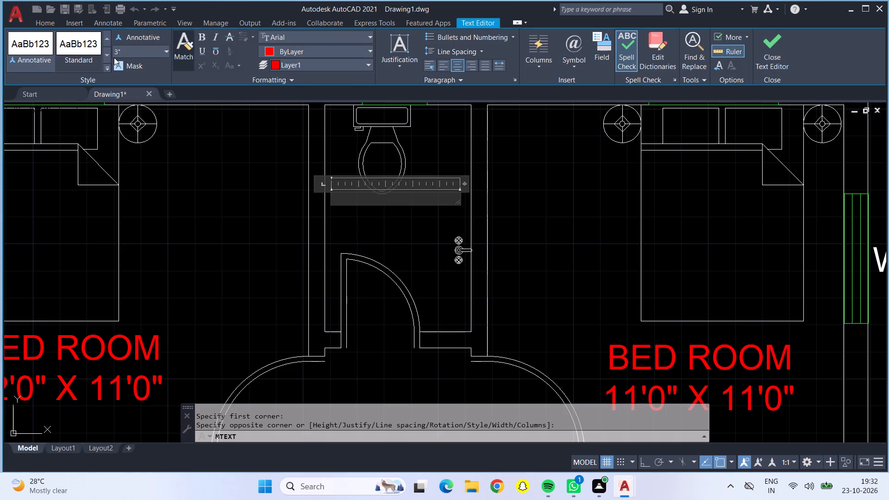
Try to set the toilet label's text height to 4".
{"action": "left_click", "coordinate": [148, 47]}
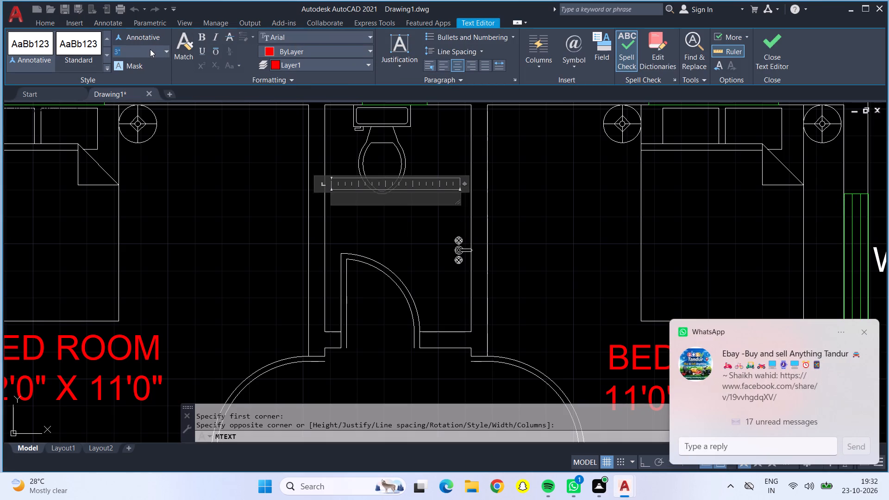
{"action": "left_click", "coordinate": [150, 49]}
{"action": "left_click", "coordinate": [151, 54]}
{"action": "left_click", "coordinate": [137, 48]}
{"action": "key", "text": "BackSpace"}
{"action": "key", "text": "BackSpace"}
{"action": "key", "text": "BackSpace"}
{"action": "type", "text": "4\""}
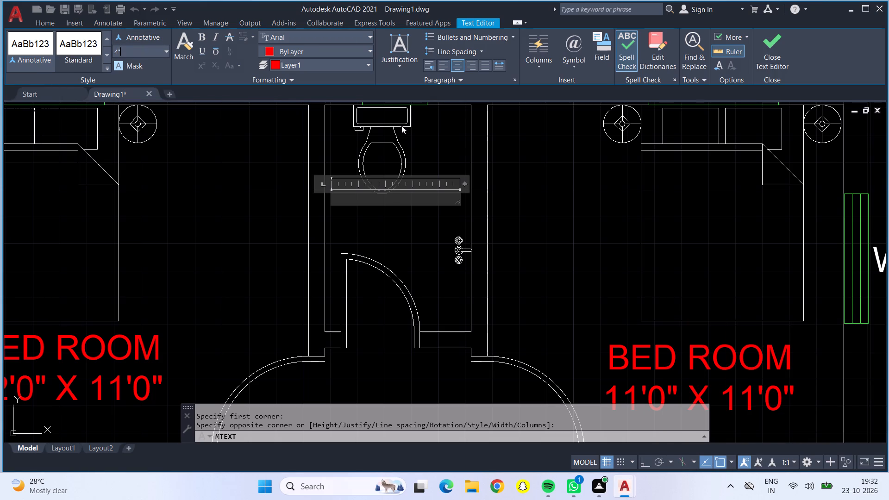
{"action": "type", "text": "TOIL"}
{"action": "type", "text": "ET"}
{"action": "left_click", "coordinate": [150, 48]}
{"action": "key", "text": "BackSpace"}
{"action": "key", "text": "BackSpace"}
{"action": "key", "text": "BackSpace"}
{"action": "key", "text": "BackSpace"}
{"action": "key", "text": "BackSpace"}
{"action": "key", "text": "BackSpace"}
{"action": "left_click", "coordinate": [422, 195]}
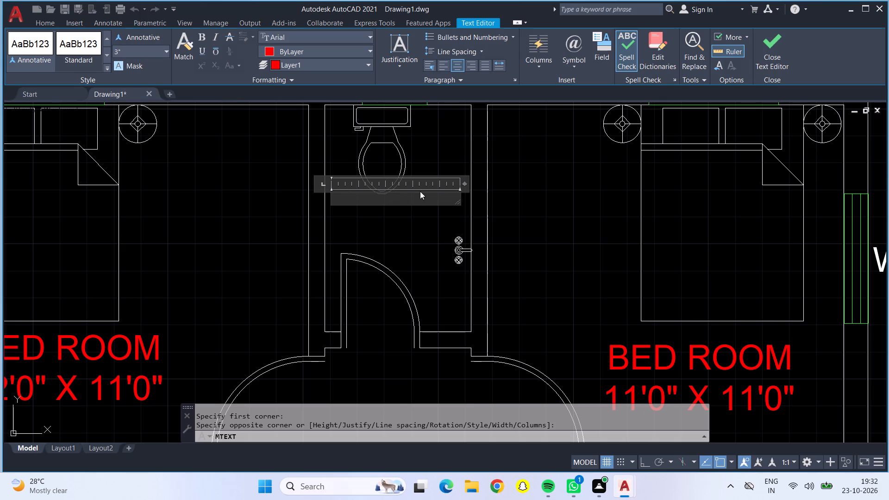
Enter TOILET with the room size 4'0" X 7'0" on a second line and finish the text.
{"action": "type", "text": "TOILET"}
{"action": "key", "text": "Return"}
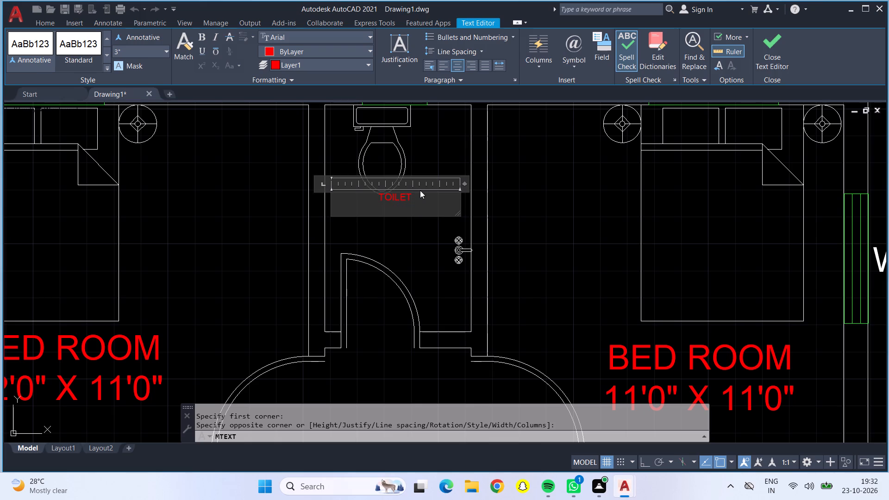
{"action": "type", "text": "4'0\" X"}
{"action": "key", "text": "space"}
{"action": "type", "text": "7'0\""}
{"action": "left_click", "coordinate": [160, 205]}
Place a multiline text box with 9" text height between the sofas and the dining table in the leftmost plan.
{"action": "scroll", "coordinate": [344, 210], "scroll_direction": "down", "scroll_amount": 2}
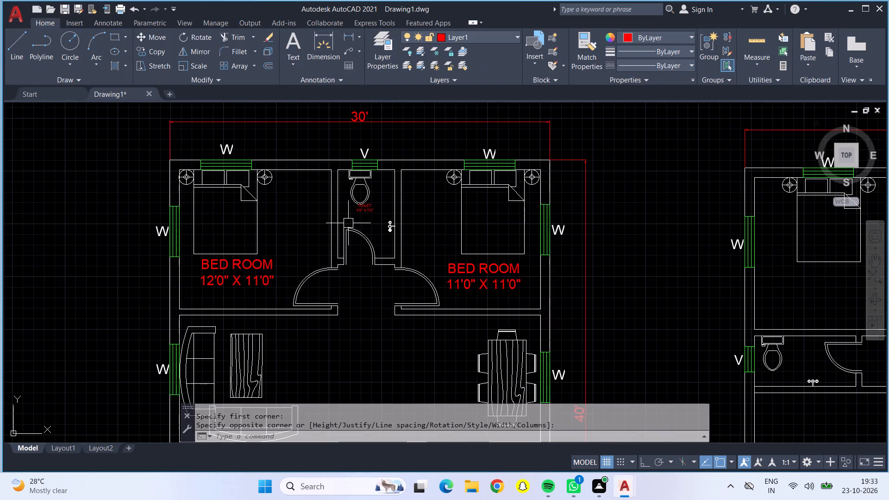
{"action": "middle_click_drag", "start_coordinate": [364, 280], "coordinate": [357, 184]}
{"action": "scroll", "coordinate": [358, 234], "scroll_direction": "down", "scroll_amount": 1}
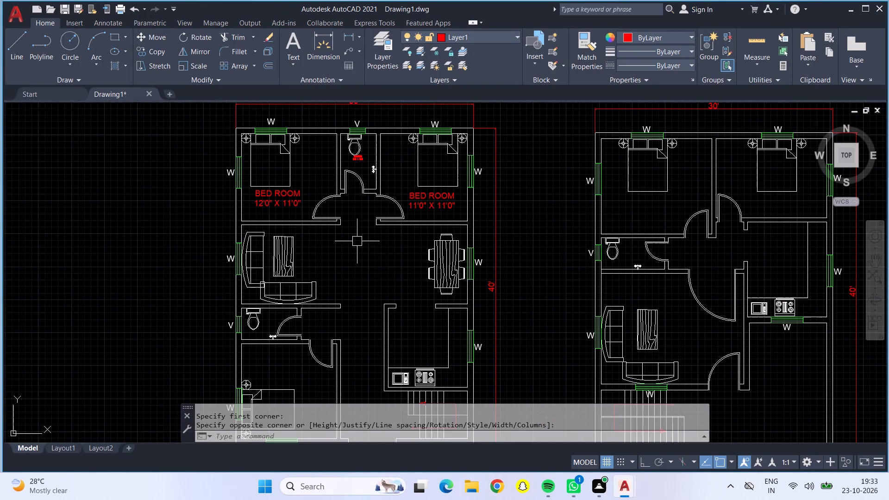
{"action": "middle_click_drag", "start_coordinate": [357, 246], "coordinate": [337, 181]}
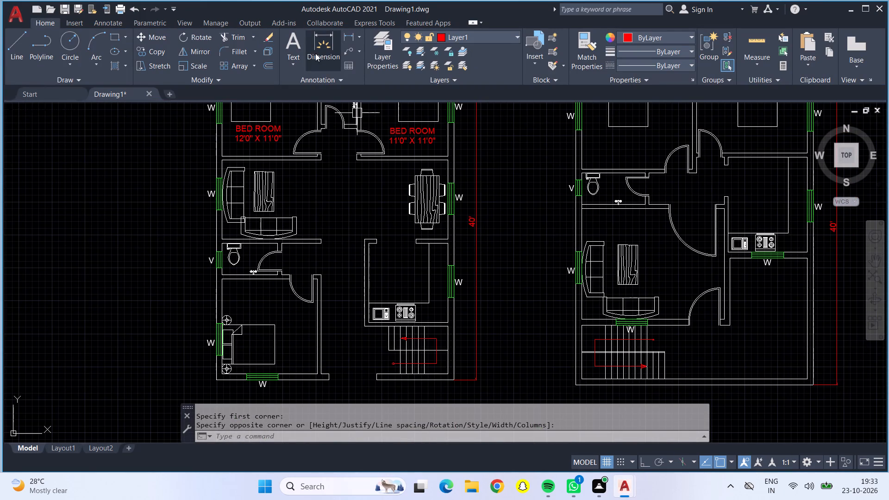
{"action": "left_click", "coordinate": [762, 43]}
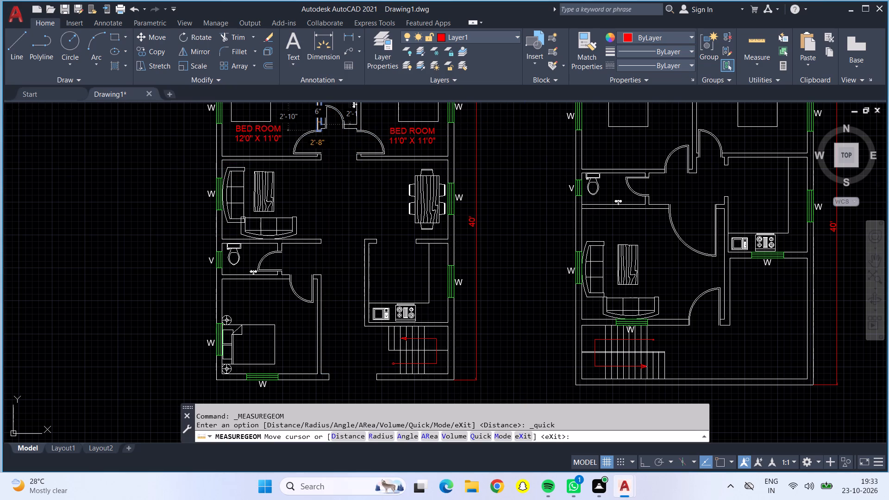
{"action": "key", "text": "Escape"}
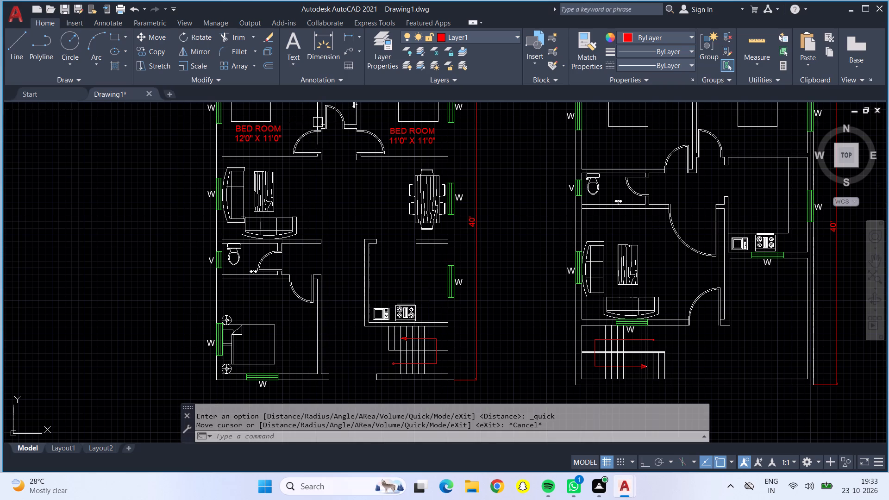
{"action": "left_click", "coordinate": [290, 39]}
{"action": "left_click", "coordinate": [306, 178]}
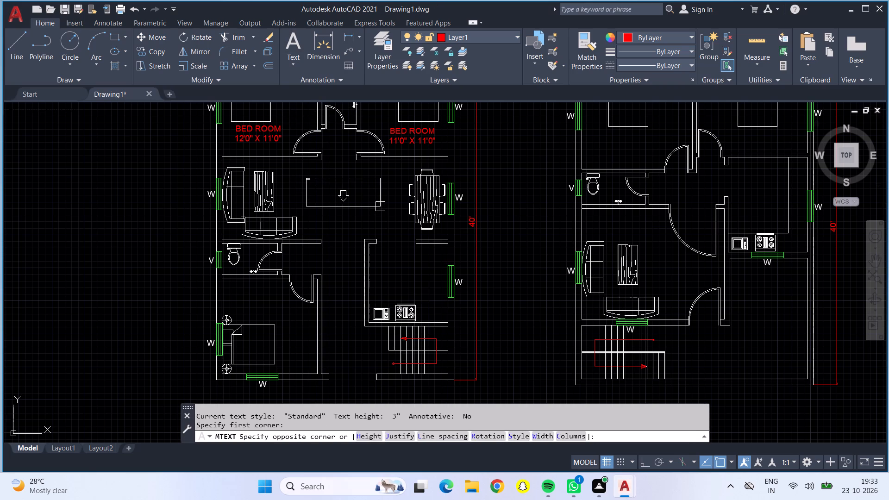
{"action": "left_click", "coordinate": [380, 206]}
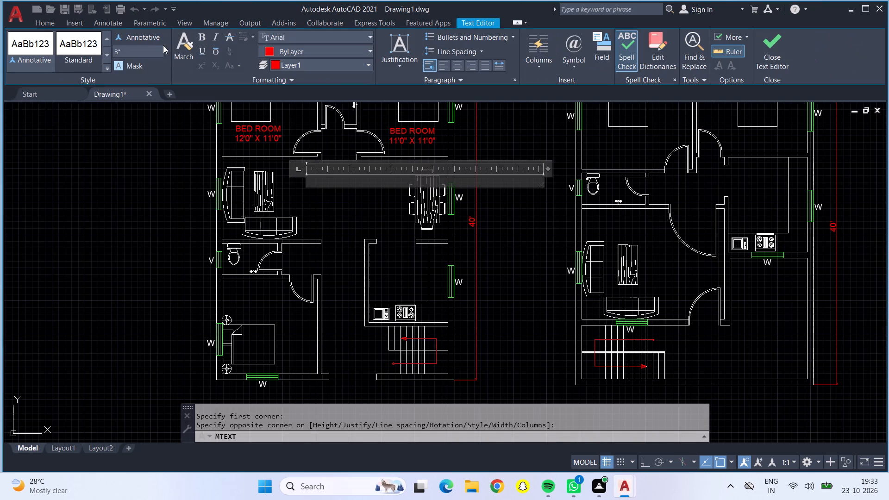
{"action": "left_click", "coordinate": [163, 51]}
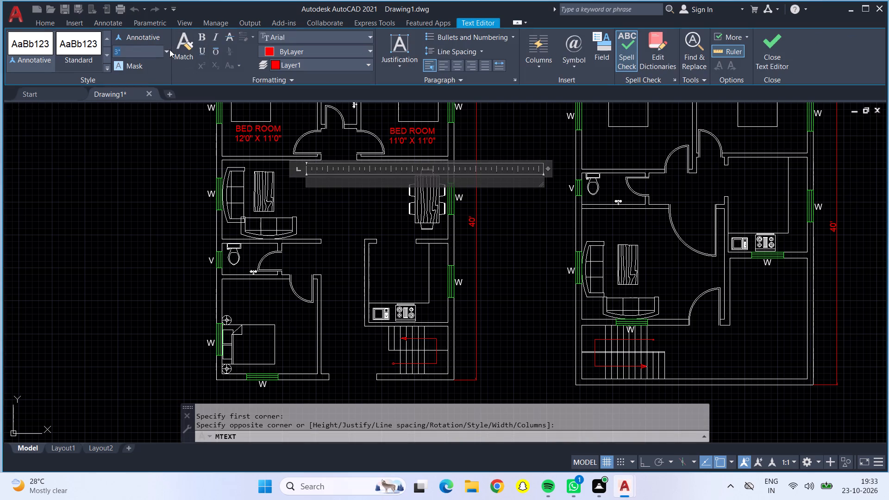
{"action": "left_click", "coordinate": [169, 50]}
{"action": "left_click", "coordinate": [166, 64]}
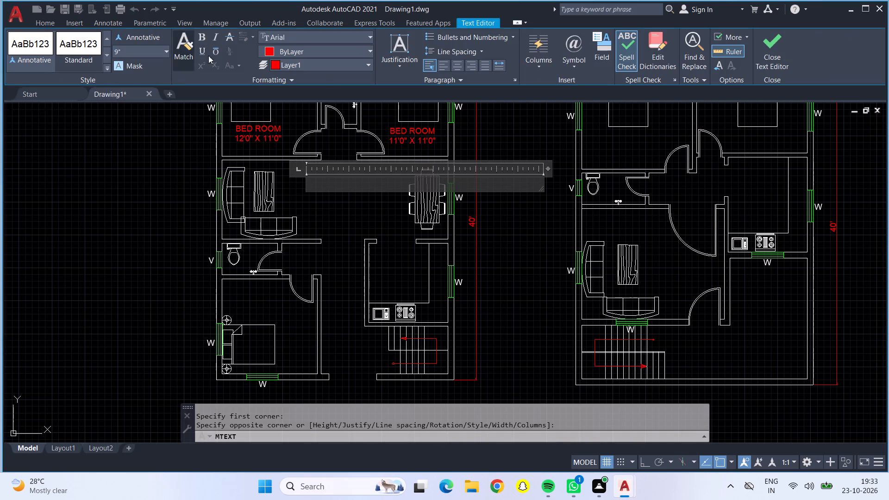
Centre the new text and enter LIVING HALL as its first line.
{"action": "left_click", "coordinate": [457, 66]}
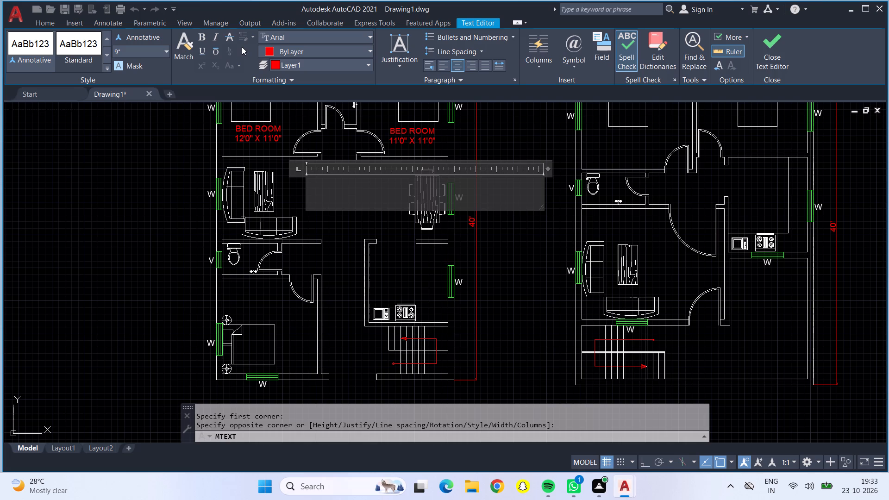
{"action": "type", "text": "LIVING"}
{"action": "key", "text": "space"}
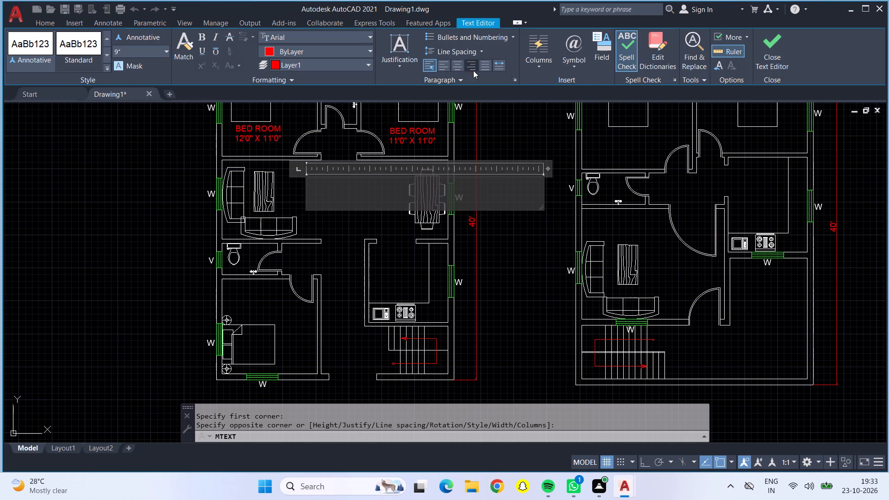
{"action": "left_click", "coordinate": [464, 62]}
{"action": "left_click", "coordinate": [450, 183]}
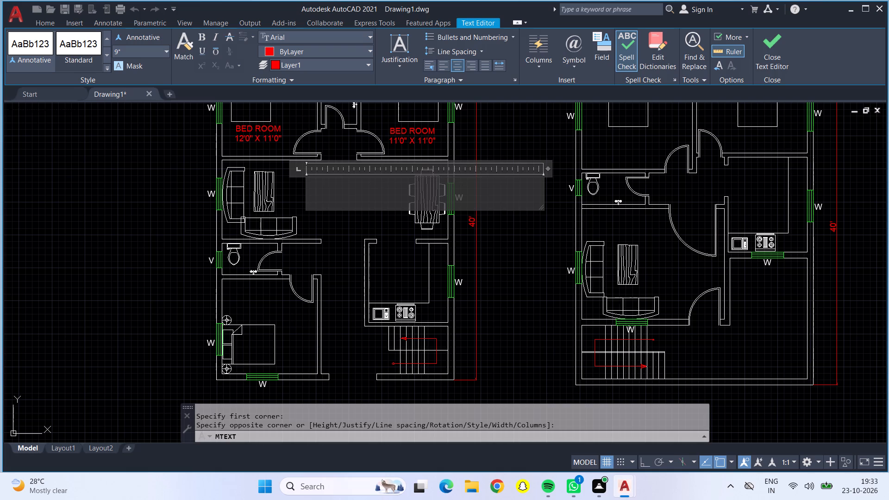
{"action": "type", "text": "LIVING"}
{"action": "key", "text": "space"}
{"action": "type", "text": "HALL"}
{"action": "key", "text": "Return"}
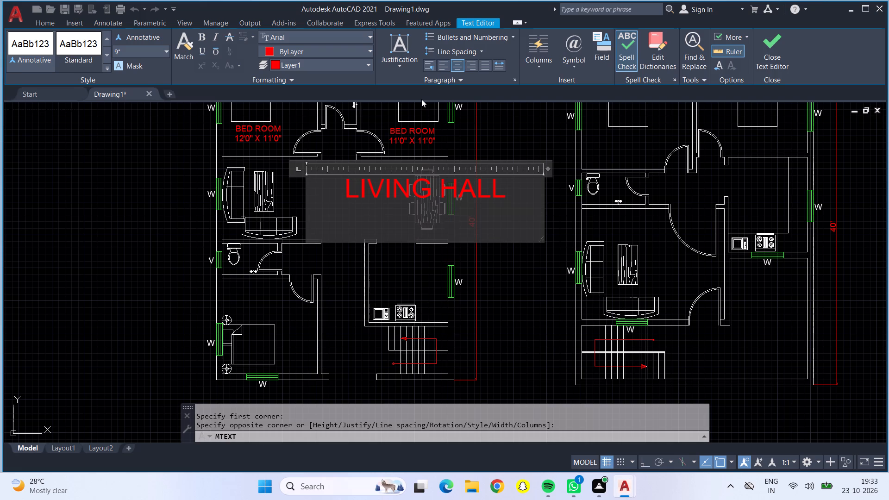
Add the room size 26'0" X 10'0" as the living hall label's second line and finish the text.
{"action": "key", "text": "2"}
{"action": "type", "text": "6'"}
{"action": "type", "text": "0\" X 10"}
{"action": "key", "text": "shift+quotedbl"}
{"action": "key", "text": "BackSpace"}
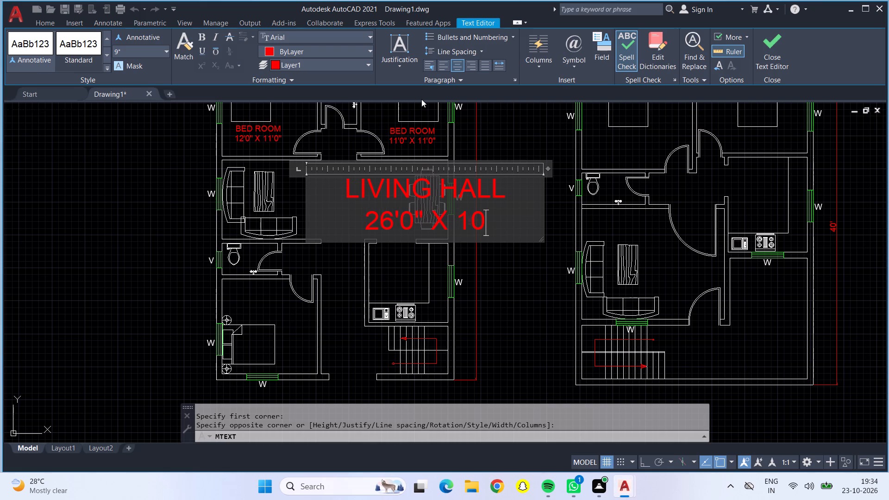
{"action": "type", "text": "'0\""}
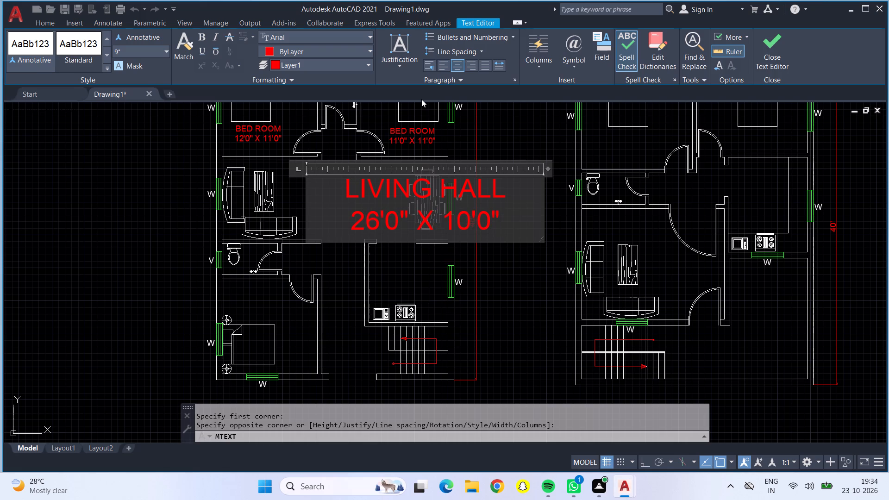
{"action": "left_click", "coordinate": [139, 179]}
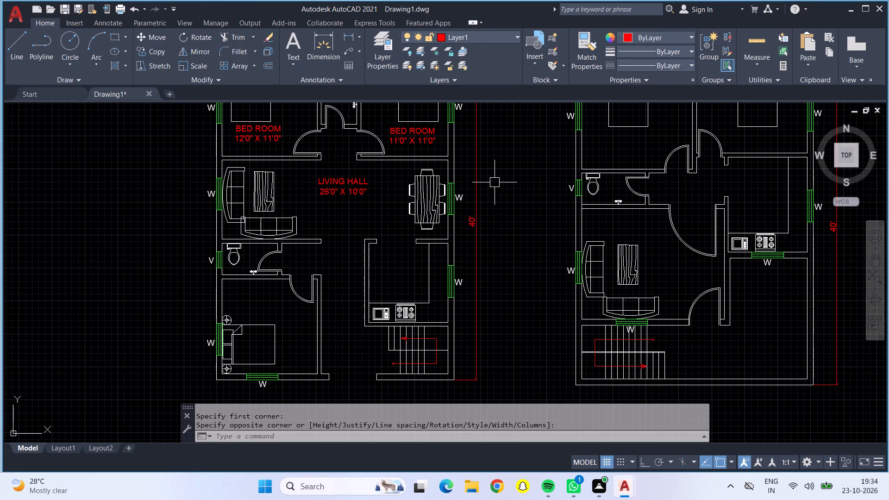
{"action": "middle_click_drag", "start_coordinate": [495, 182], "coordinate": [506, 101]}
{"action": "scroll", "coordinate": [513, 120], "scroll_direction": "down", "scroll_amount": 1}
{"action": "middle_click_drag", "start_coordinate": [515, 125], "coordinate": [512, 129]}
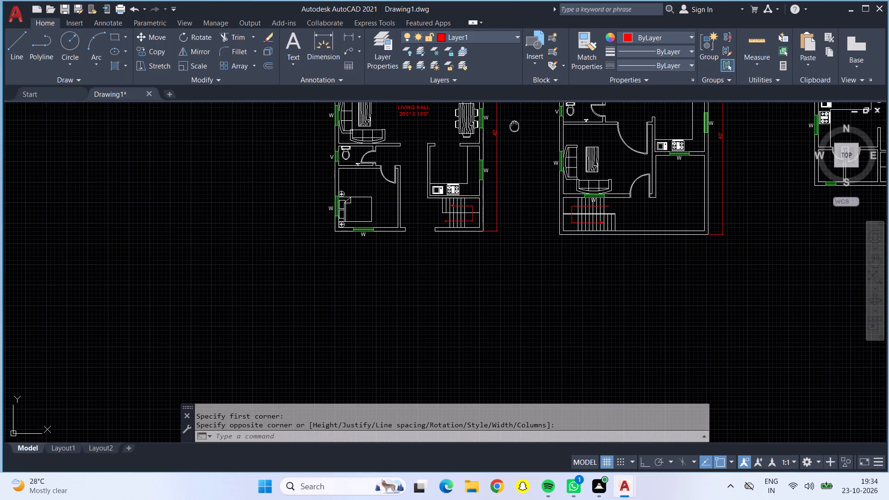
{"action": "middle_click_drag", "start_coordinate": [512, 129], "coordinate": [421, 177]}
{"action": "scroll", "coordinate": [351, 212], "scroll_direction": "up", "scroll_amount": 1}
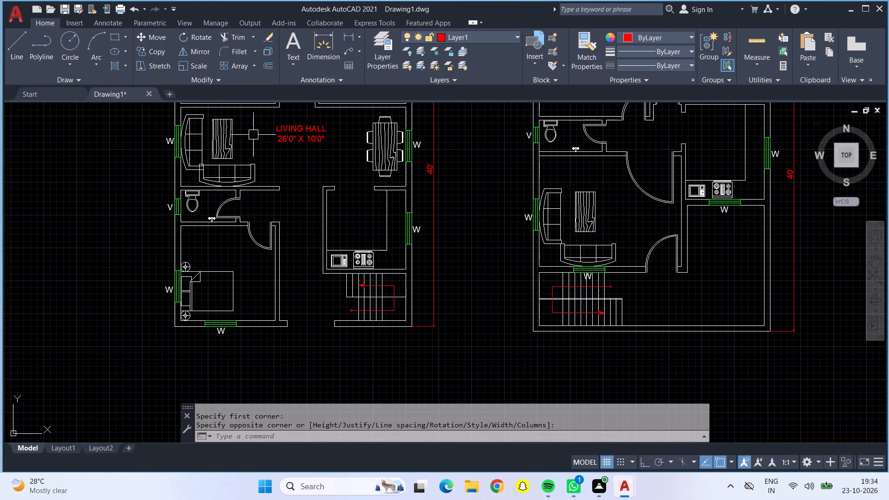
Check the kitchen's dimensions in the leftmost plan with Quick measure.
{"action": "left_click", "coordinate": [756, 41]}
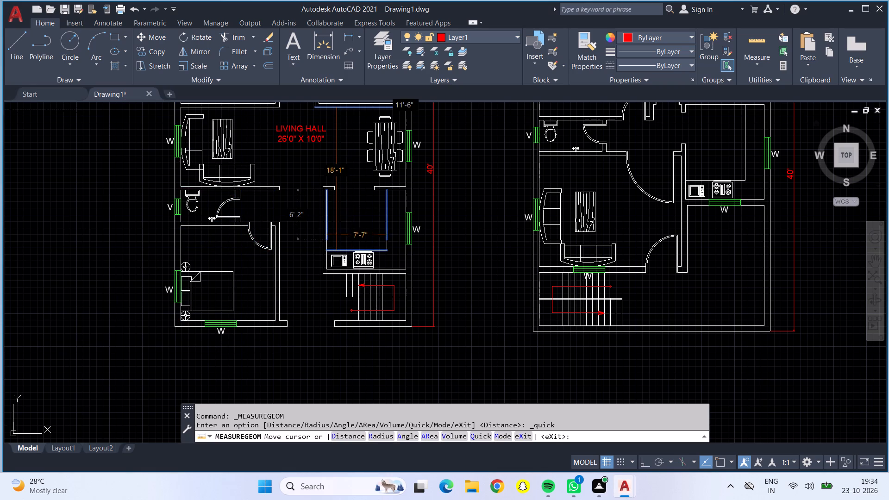
{"action": "scroll", "coordinate": [329, 154], "scroll_direction": "down", "scroll_amount": 1}
{"action": "middle_click_drag", "start_coordinate": [329, 154], "coordinate": [326, 166]}
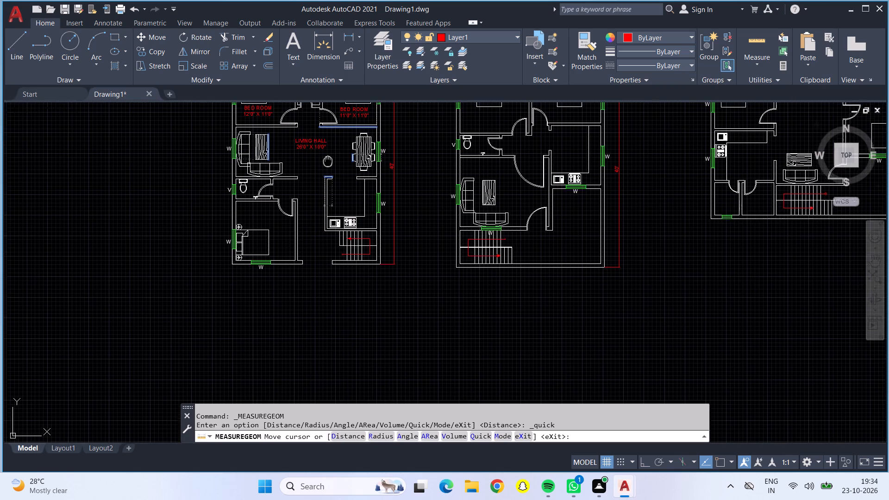
{"action": "middle_click_drag", "start_coordinate": [326, 166], "coordinate": [313, 187]}
{"action": "key", "text": "Escape"}
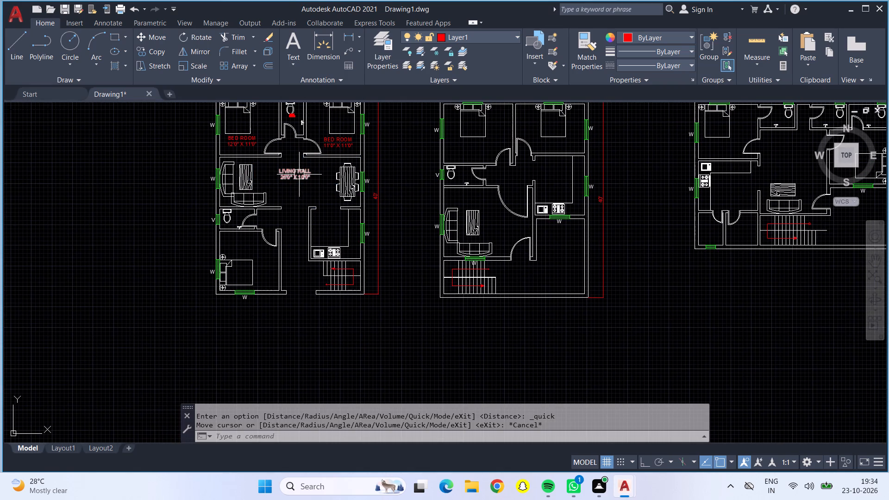
Copy the LIVING HALL label into the kitchen and into the lower bedroom of the leftmost plan.
{"action": "left_click", "coordinate": [300, 174]}
{"action": "left_click", "coordinate": [150, 52]}
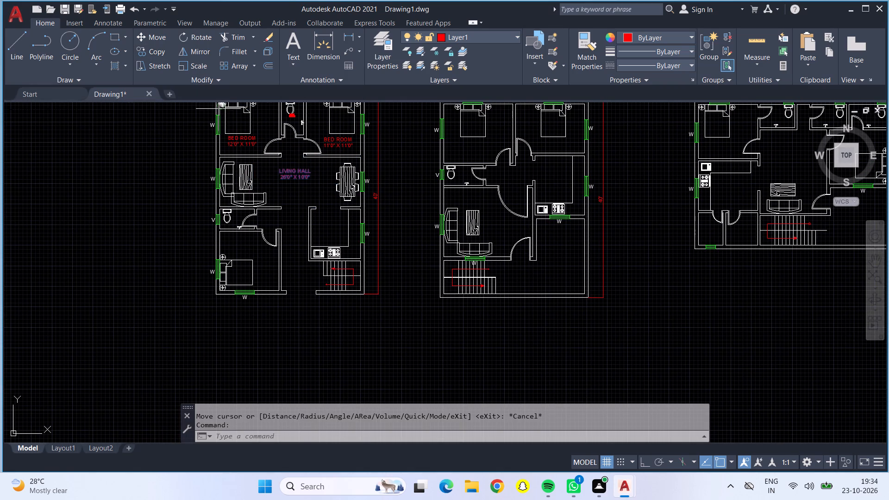
{"action": "left_click", "coordinate": [282, 172]}
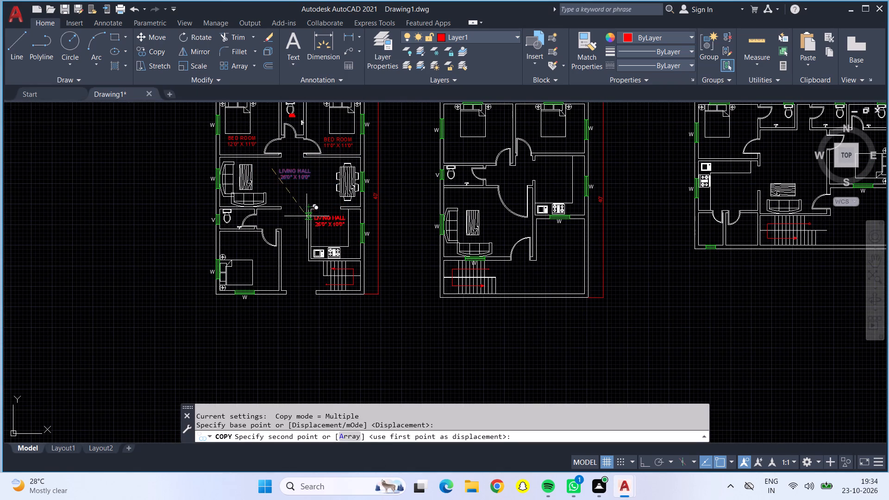
{"action": "left_click", "coordinate": [305, 221]}
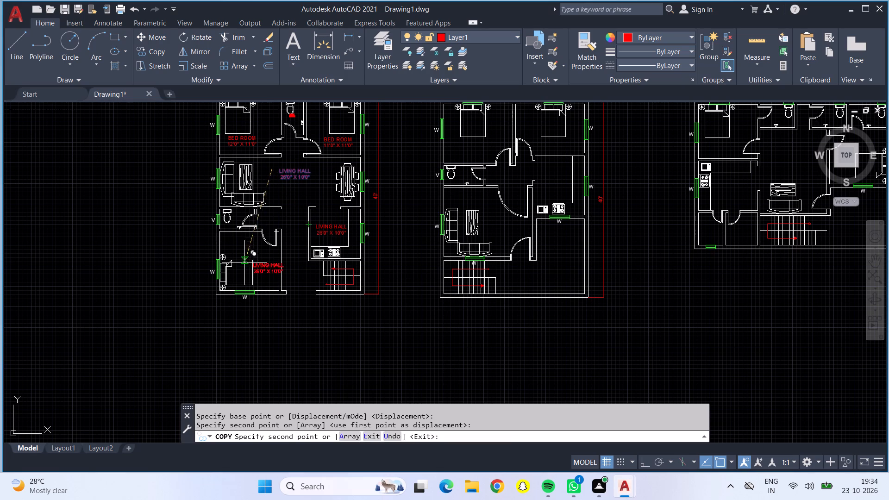
{"action": "left_click", "coordinate": [224, 240]}
{"action": "key", "text": "Escape"}
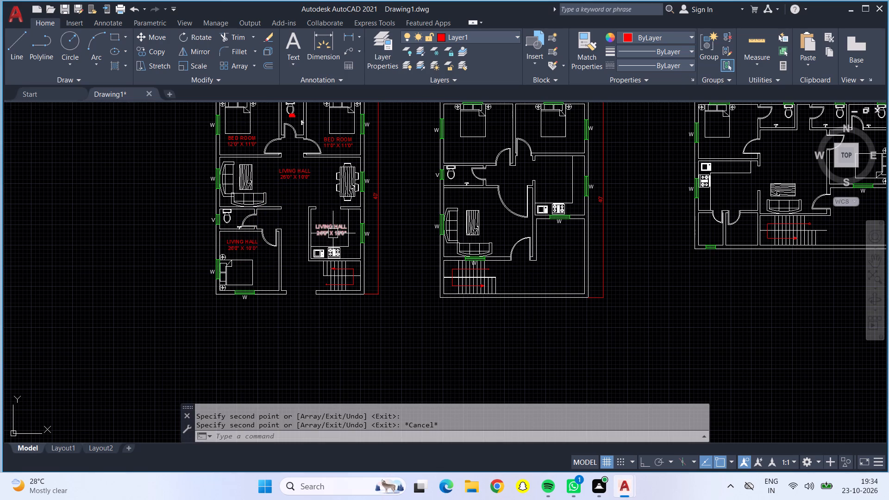
Open the copied label in the kitchen for editing and erase both of its lines.
{"action": "scroll", "coordinate": [333, 232], "scroll_direction": "up", "scroll_amount": 2}
{"action": "double_click", "coordinate": [329, 218]}
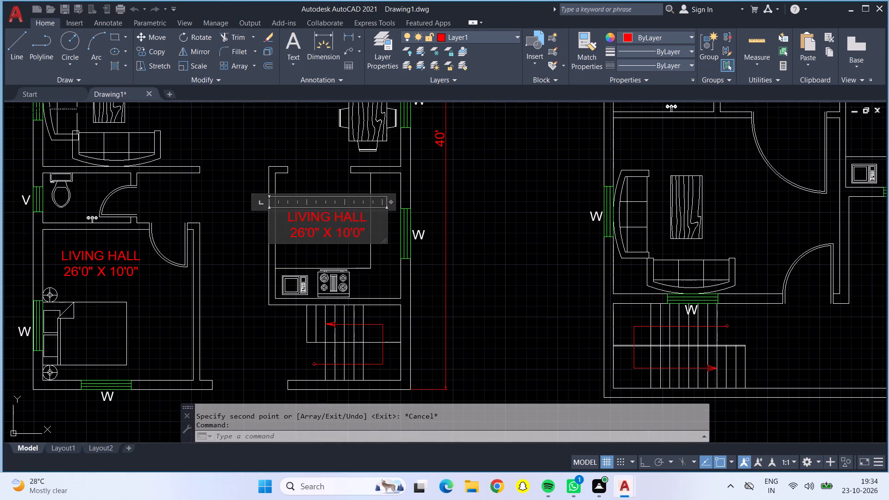
{"action": "left_click", "coordinate": [331, 218]}
{"action": "left_click", "coordinate": [380, 234]}
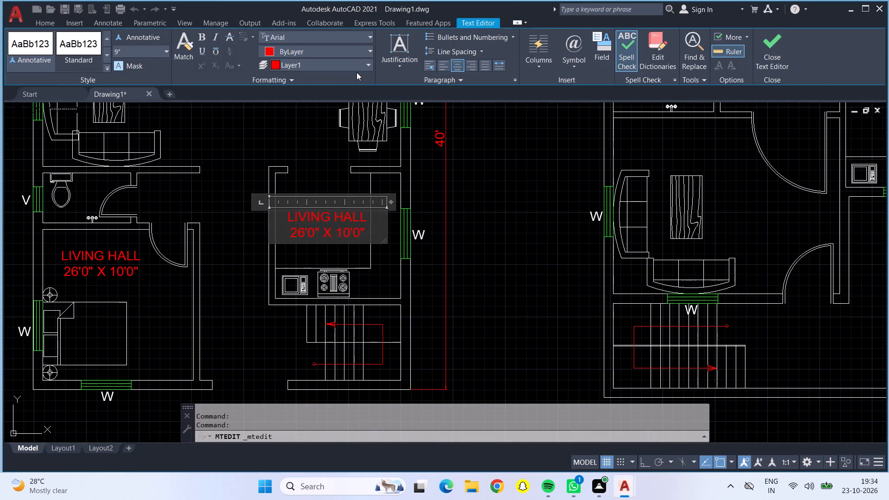
{"action": "key", "text": "BackSpace"}
{"action": "key", "text": "BackSpace"}
{"action": "key", "text": "BackSpace"}
{"action": "key", "text": "BackSpace"}
{"action": "key", "text": "BackSpace"}
{"action": "key", "text": "BackSpace"}
{"action": "key", "text": "BackSpace"}
{"action": "key", "text": "BackSpace"}
{"action": "key", "text": "BackSpace"}
{"action": "key", "text": "BackSpace"}
{"action": "key", "text": "BackSpace"}
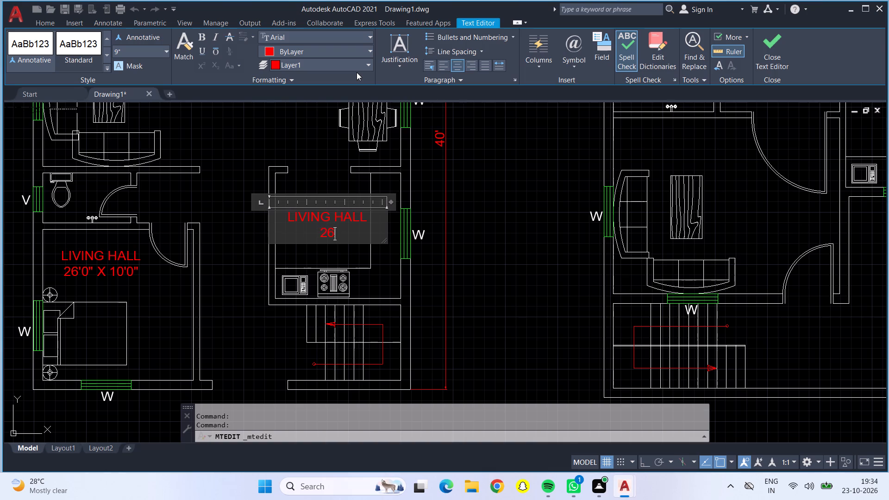
{"action": "key", "text": "BackSpace"}
{"action": "key", "text": "BackSpace"}
{"action": "key", "text": "BackSpace"}
{"action": "key", "text": "BackSpace"}
{"action": "key", "text": "BackSpace"}
{"action": "key", "text": "BackSpace"}
{"action": "key", "text": "BackSpace"}
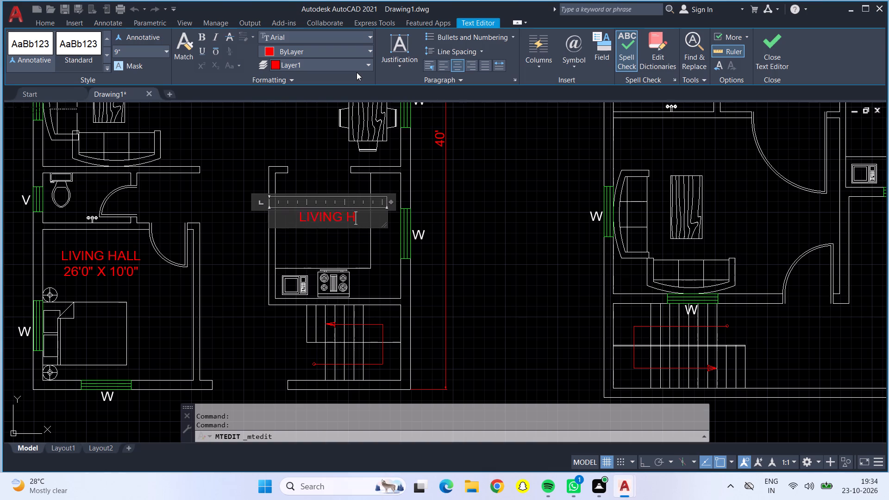
{"action": "key", "text": "BackSpace"}
{"action": "key", "text": "BackSpace"}
{"action": "key", "text": "BackSpace"}
{"action": "key", "text": "BackSpace"}
{"action": "key", "text": "BackSpace"}
{"action": "key", "text": "BackSpace"}
{"action": "key", "text": "BackSpace"}
{"action": "key", "text": "BackSpace"}
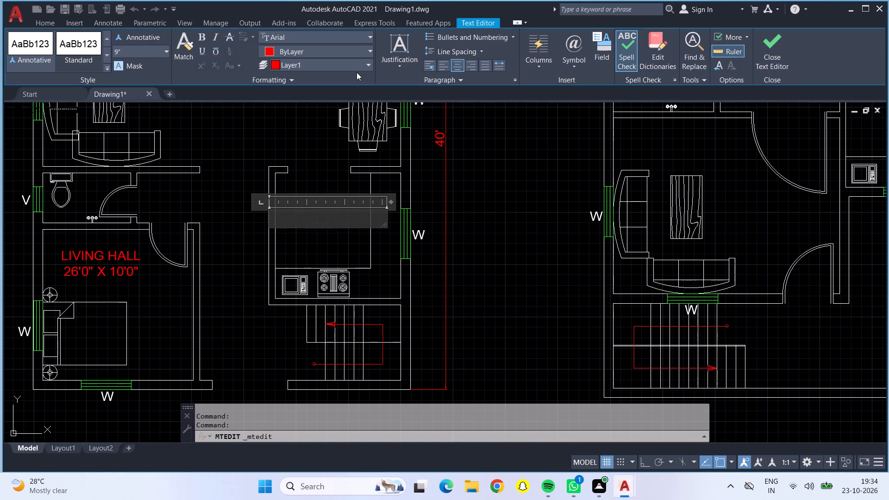
Enter KITICHEN with the room size 10'0" X 10'0" on a second line and finish the text.
{"action": "key", "text": "shift+k"}
{"action": "key", "text": "shift+i"}
{"action": "type", "text": "TICHEN"}
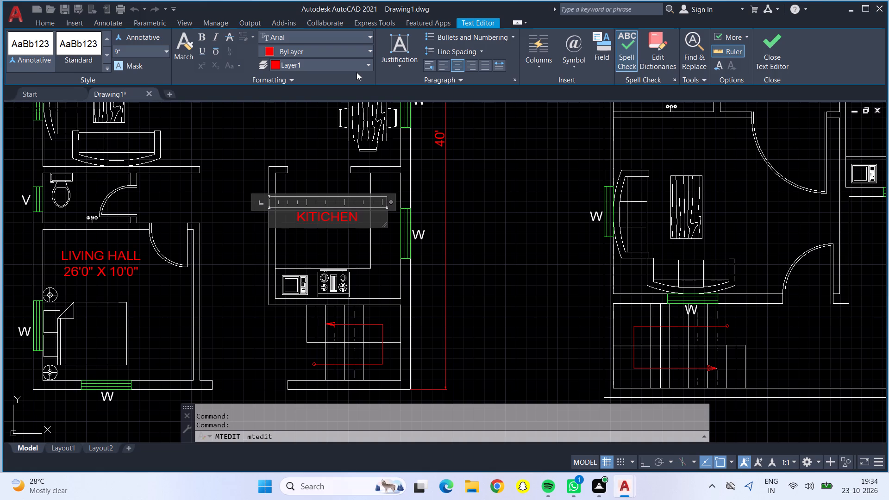
{"action": "key", "text": "space"}
{"action": "key", "text": "BackSpace"}
{"action": "key", "text": "Return"}
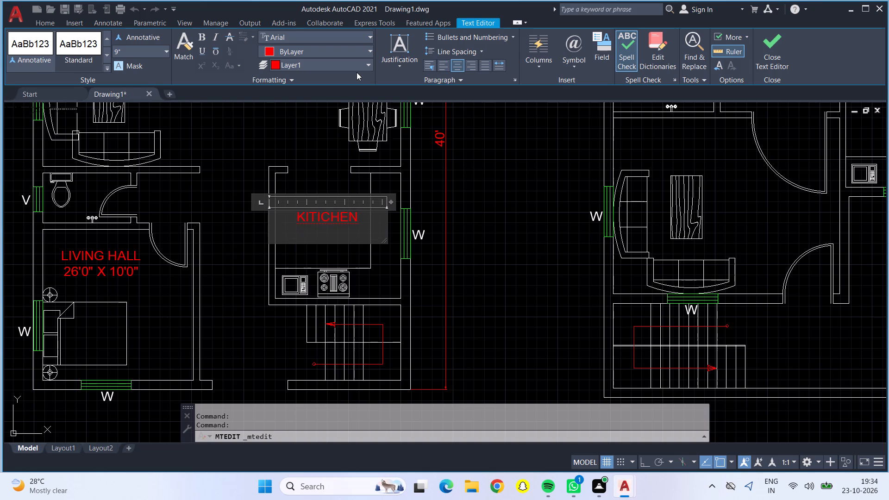
{"action": "type", "text": "10'0"}
{"action": "type", "text": "\""}
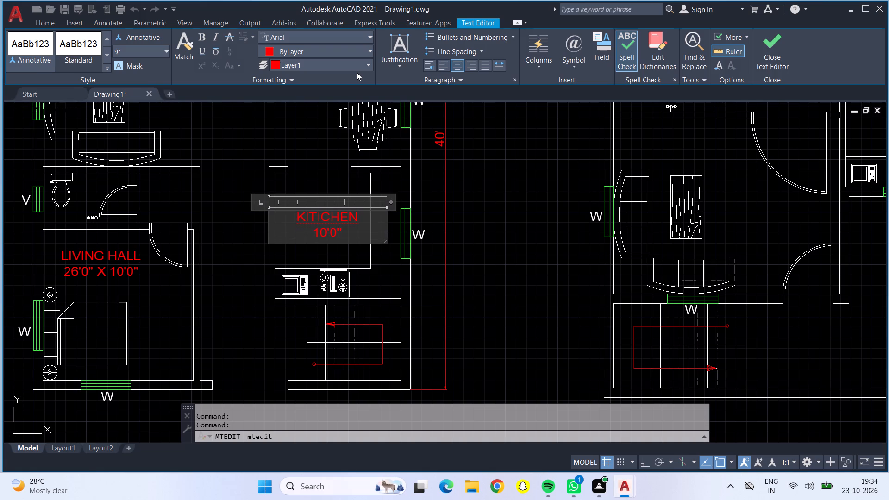
{"action": "key", "text": "space"}
{"action": "type", "text": "X 10'0\""}
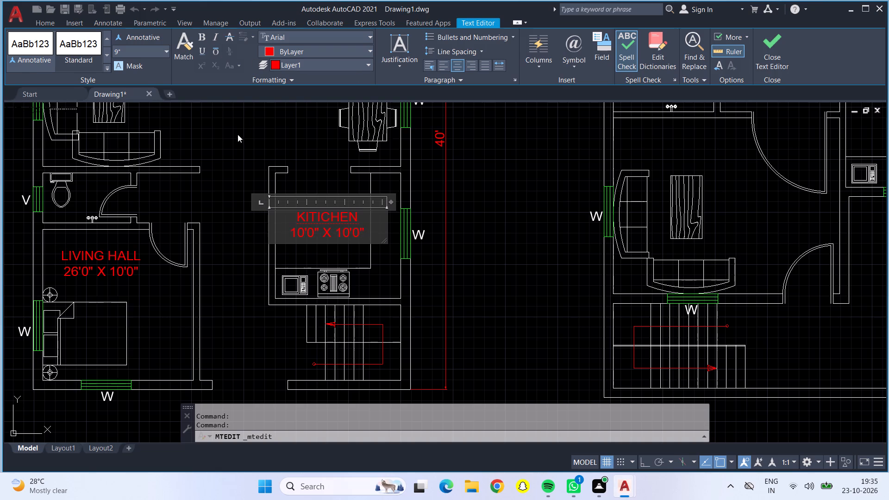
{"action": "left_click", "coordinate": [237, 138]}
Open the copied LIVING HALL label in the lower bedroom for editing and erase both of its lines.
{"action": "left_click", "coordinate": [103, 270]}
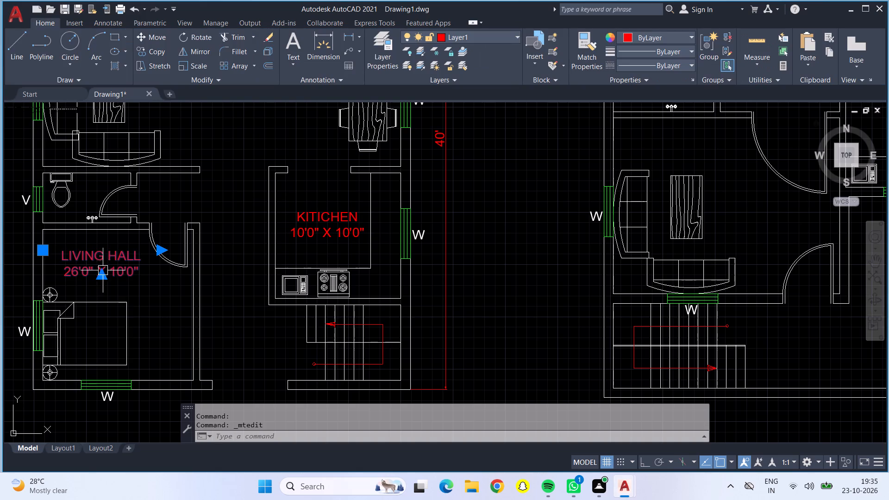
{"action": "left_click", "coordinate": [106, 269]}
{"action": "double_click", "coordinate": [119, 257]}
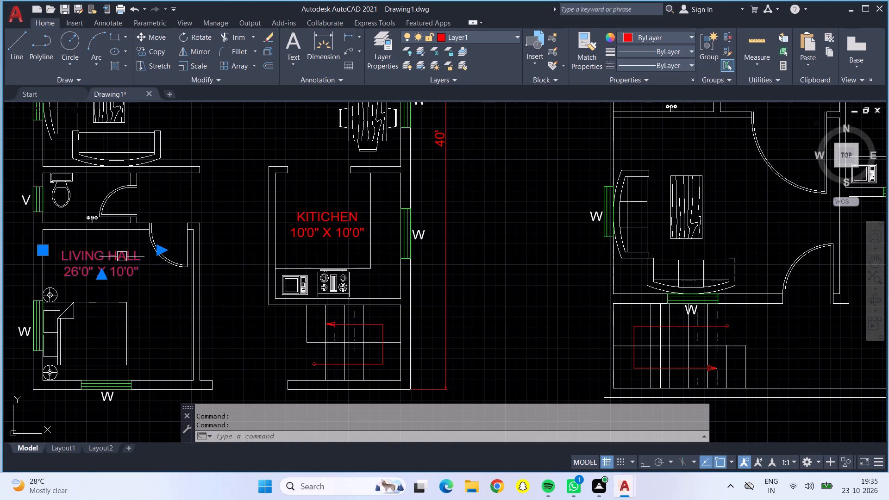
{"action": "double_click", "coordinate": [123, 256]}
{"action": "left_click", "coordinate": [141, 267]}
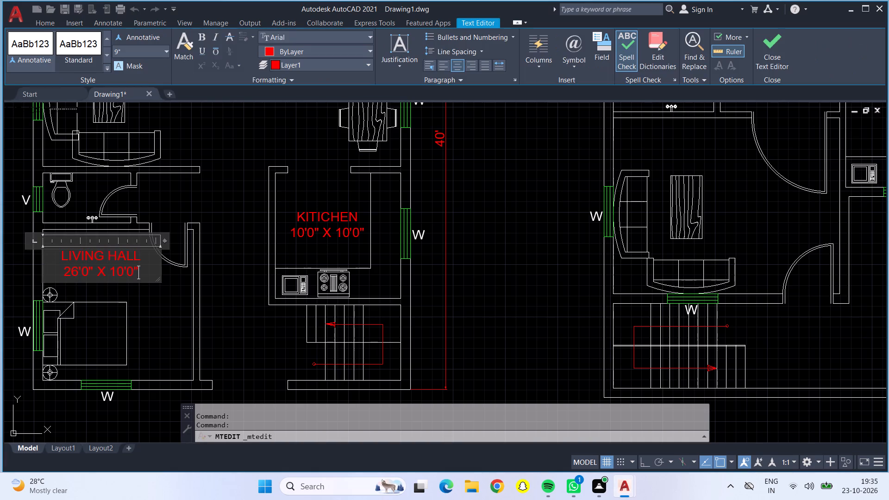
{"action": "key", "text": "BackSpace"}
{"action": "key", "text": "BackSpace"}
{"action": "key", "text": "BackSpace"}
{"action": "key", "text": "BackSpace"}
{"action": "key", "text": "BackSpace"}
{"action": "key", "text": "BackSpace"}
{"action": "key", "text": "BackSpace"}
{"action": "key", "text": "BackSpace"}
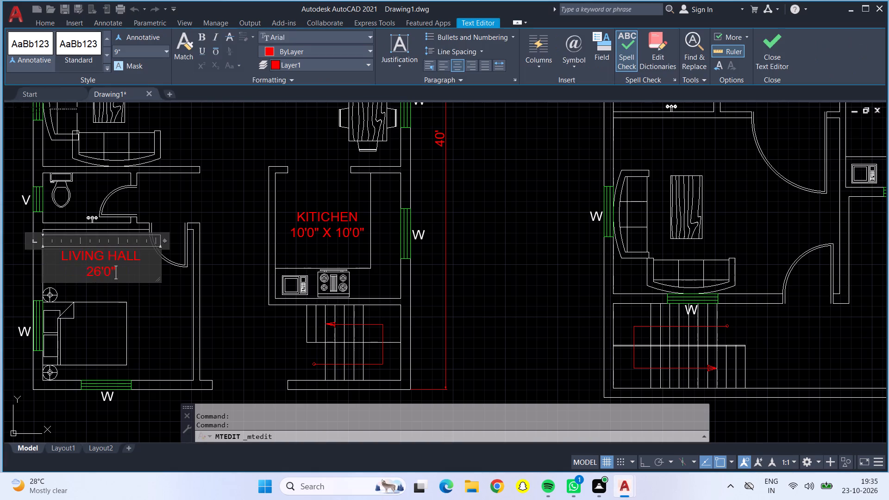
{"action": "key", "text": "BackSpace"}
{"action": "key", "text": "BackSpace"}
{"action": "key", "text": "BackSpace"}
{"action": "key", "text": "BackSpace"}
{"action": "key", "text": "BackSpace"}
{"action": "key", "text": "BackSpace"}
{"action": "key", "text": "BackSpace"}
{"action": "key", "text": "BackSpace"}
{"action": "key", "text": "BackSpace"}
{"action": "key", "text": "BackSpace"}
{"action": "key", "text": "BackSpace"}
{"action": "key", "text": "BackSpace"}
{"action": "key", "text": "BackSpace"}
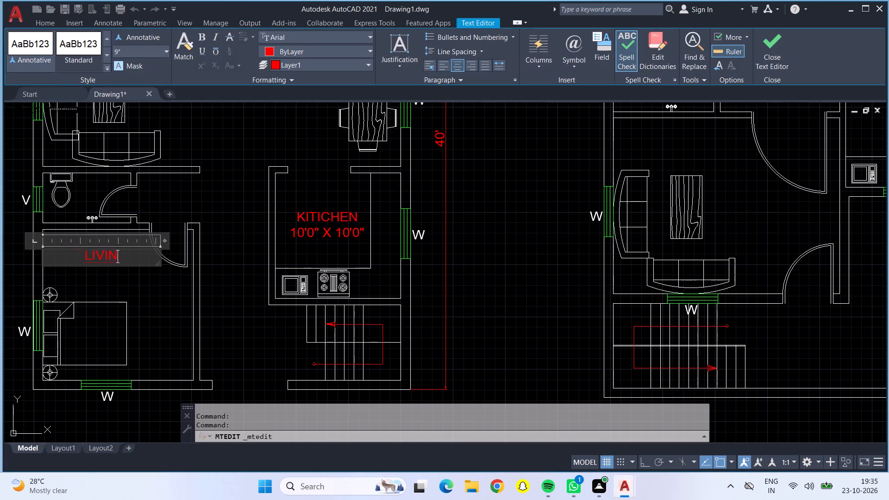
{"action": "key", "text": "BackSpace"}
{"action": "key", "text": "BackSpace"}
{"action": "key", "text": "BackSpace"}
{"action": "key", "text": "BackSpace"}
{"action": "key", "text": "BackSpace"}
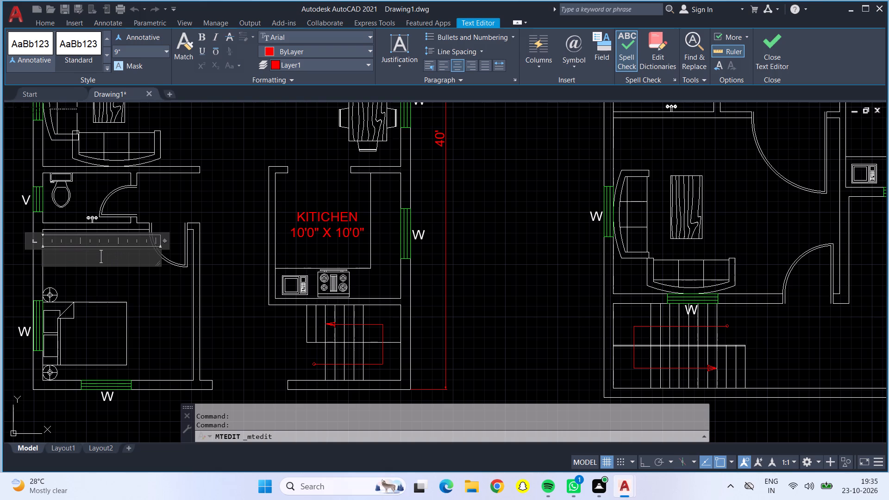
Enter BED ROOM with the room size 12'0" X 12'0" on a second line and finish the text.
{"action": "type", "text": "BED ROOM"}
{"action": "key", "text": "space"}
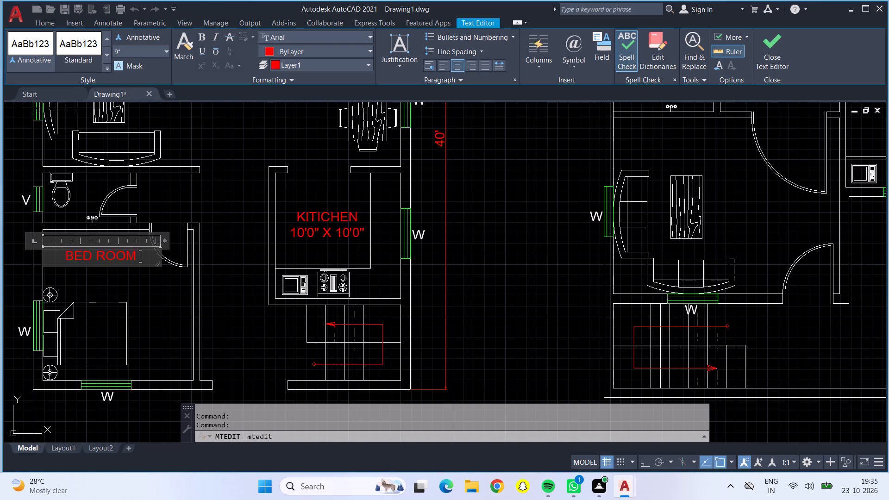
{"action": "key", "text": "End"}
{"action": "key", "text": "Down"}
{"action": "key", "text": "shift+quotedbl"}
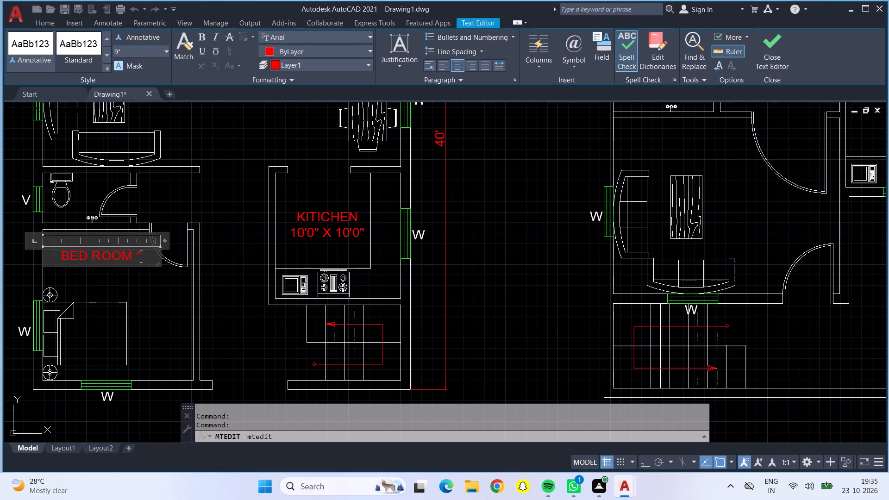
{"action": "key", "text": "shift+BackSpace"}
{"action": "key", "text": "shift+BackSpace"}
{"action": "key", "text": "shift+space"}
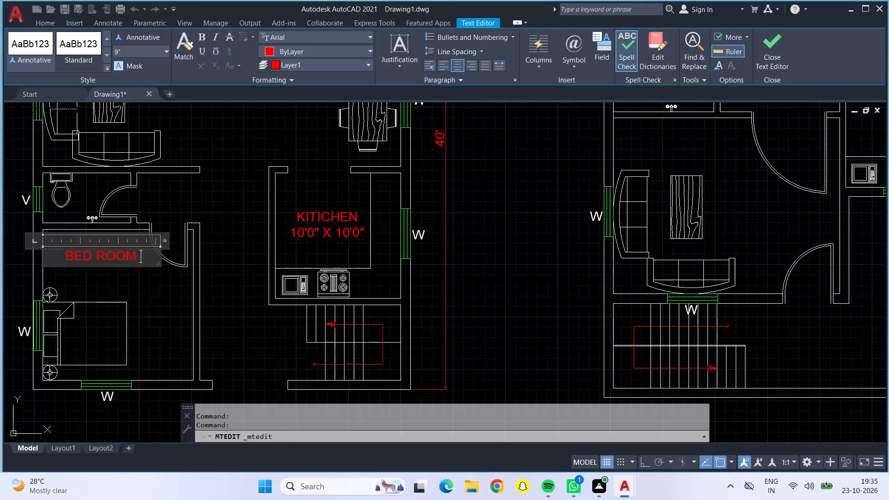
{"action": "key", "text": "Return"}
{"action": "type", "text": "12'0\""}
{"action": "key", "text": "space"}
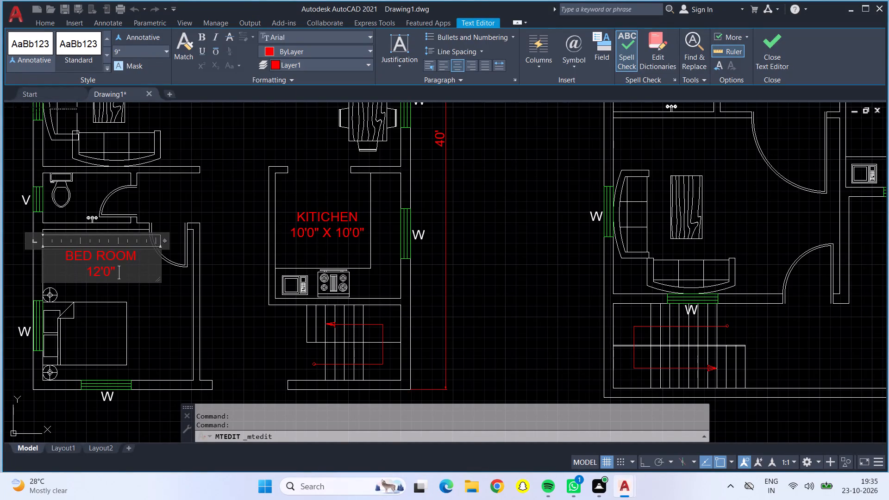
{"action": "type", "text": "X 12'0\""}
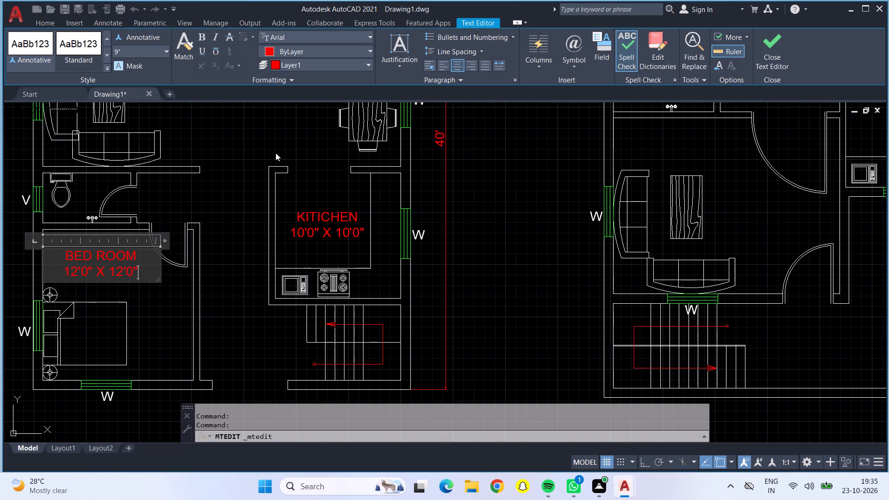
{"action": "left_click", "coordinate": [238, 169]}
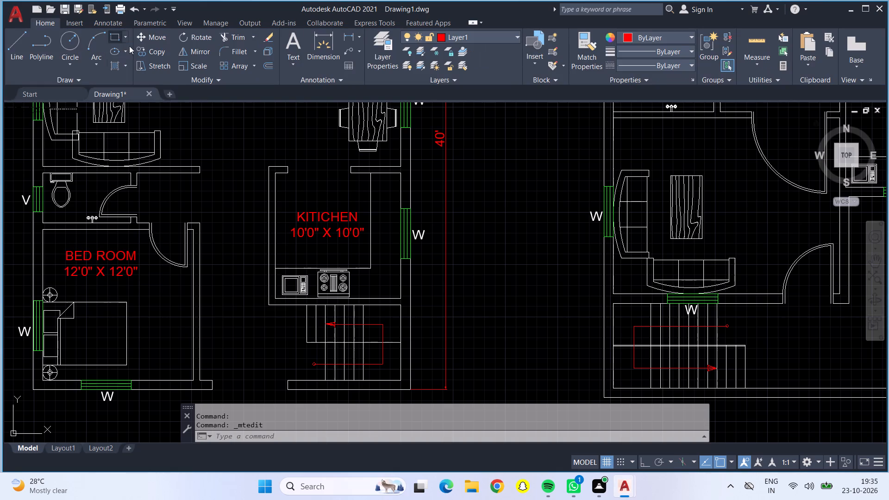
Place a multiline text box beside the WC in the lower toilet and set its text height to 5".
{"action": "left_click", "coordinate": [295, 41]}
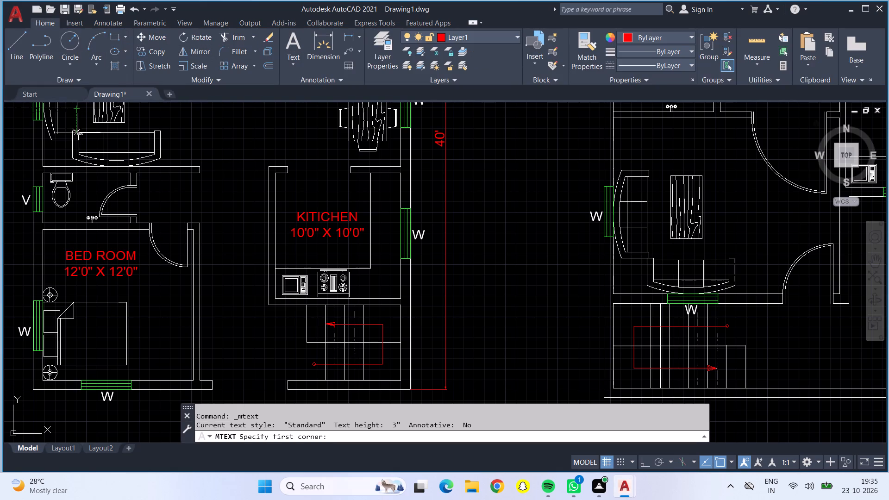
{"action": "right_click_drag", "start_coordinate": [80, 150], "coordinate": [71, 144]}
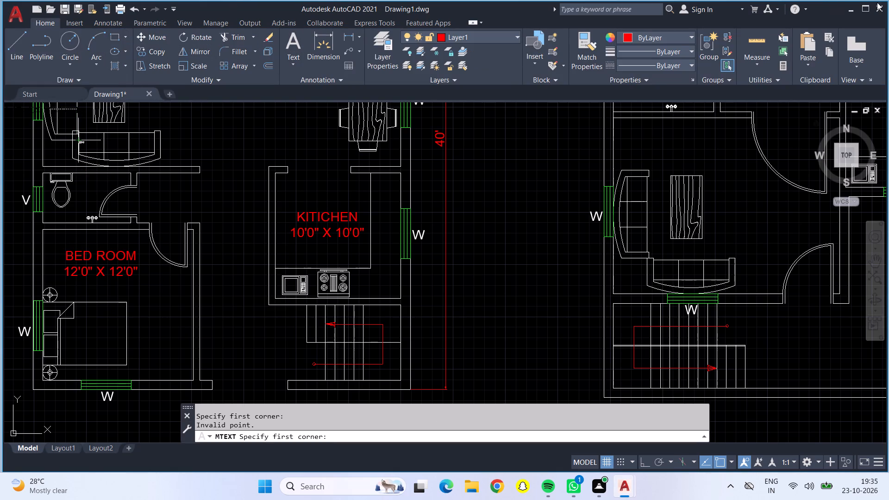
{"action": "scroll", "coordinate": [54, 195], "scroll_direction": "up", "scroll_amount": 3}
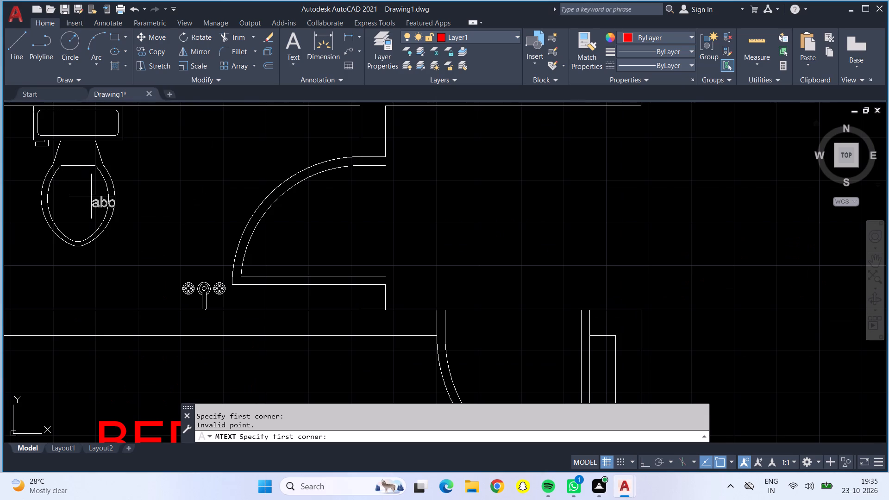
{"action": "left_click", "coordinate": [138, 127]}
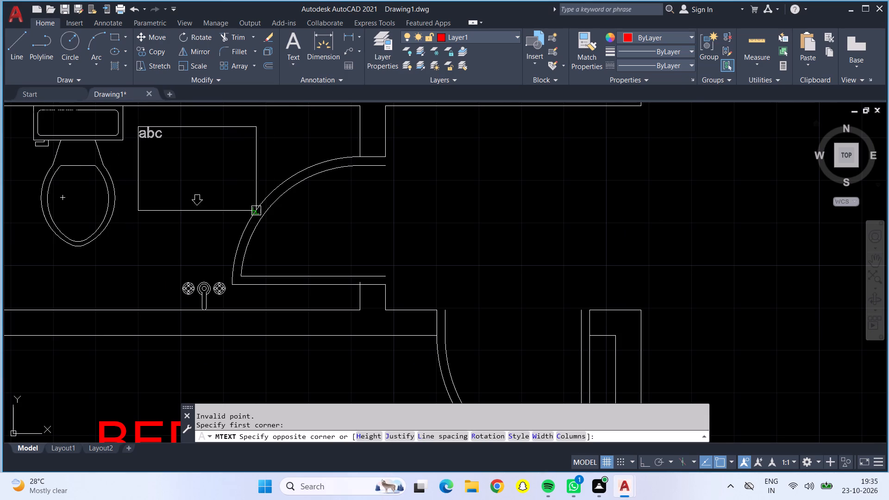
{"action": "left_click", "coordinate": [356, 221]}
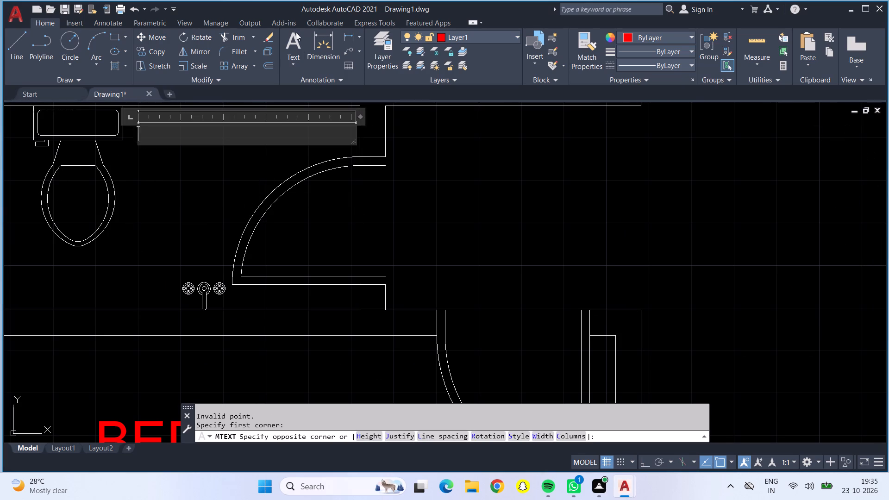
{"action": "left_click", "coordinate": [458, 64]}
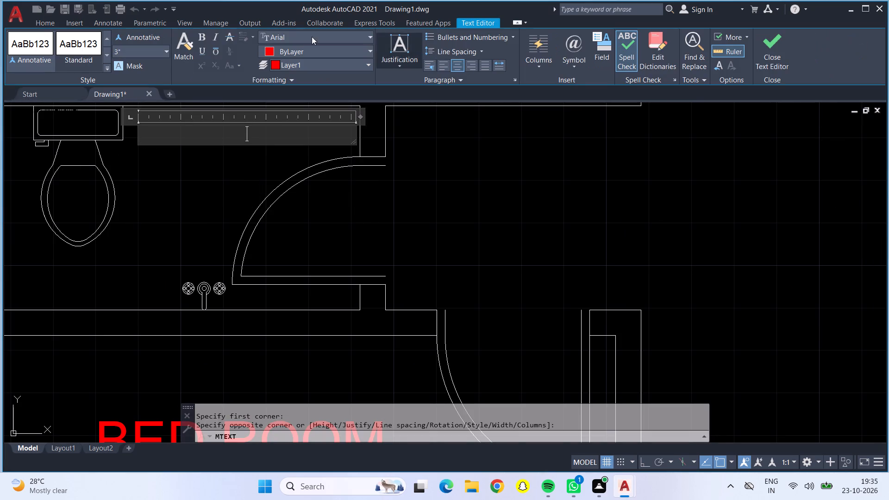
{"action": "left_click", "coordinate": [156, 46]}
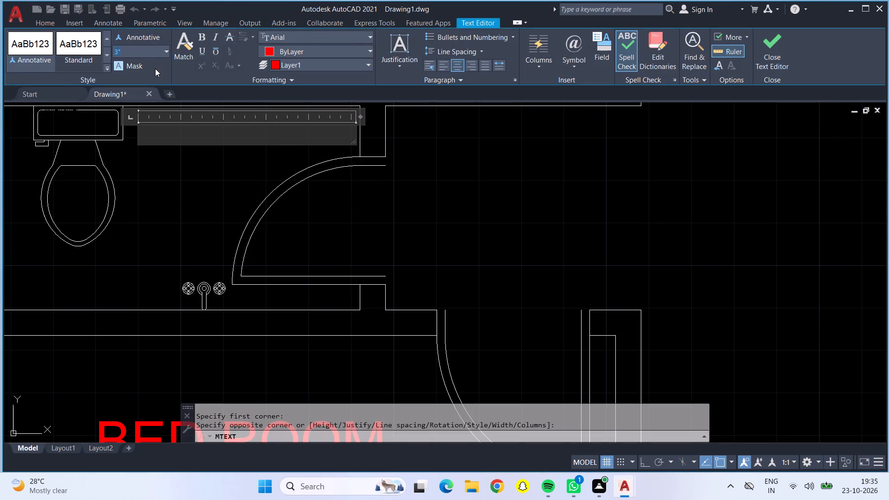
{"action": "key", "text": "BackSpace"}
{"action": "type", "text": "5\""}
{"action": "key", "text": "Return"}
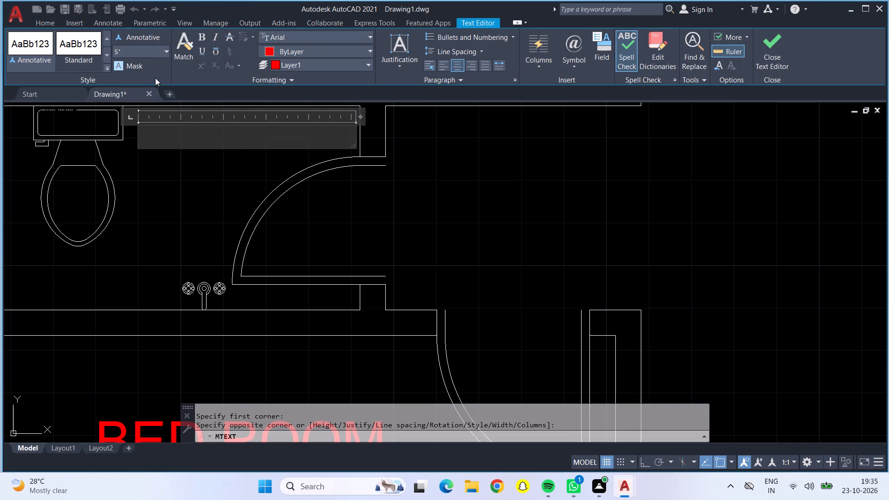
Enter TOILET with the room size 4'0" X 7'0" on a second line and finish the text.
{"action": "left_click", "coordinate": [235, 144]}
{"action": "type", "text": "TOILET"}
{"action": "key", "text": "shift+space"}
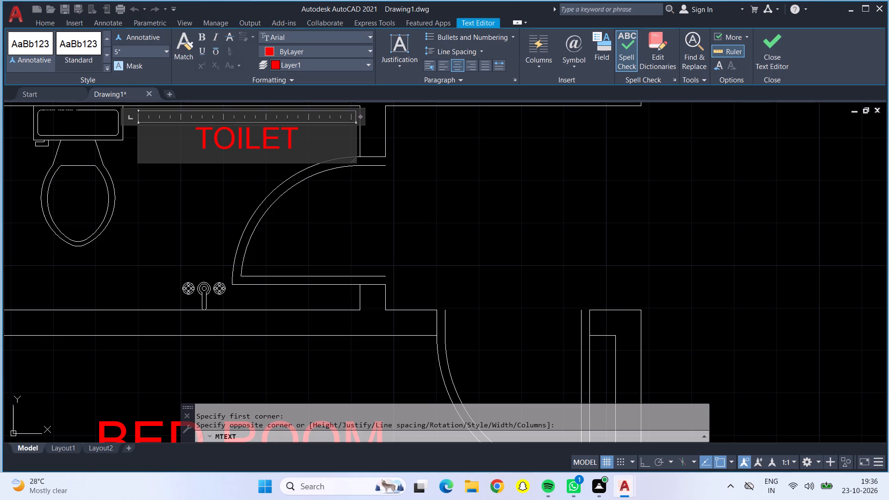
{"action": "key", "text": "Return"}
{"action": "type", "text": "4'0\" X"}
{"action": "key", "text": "space"}
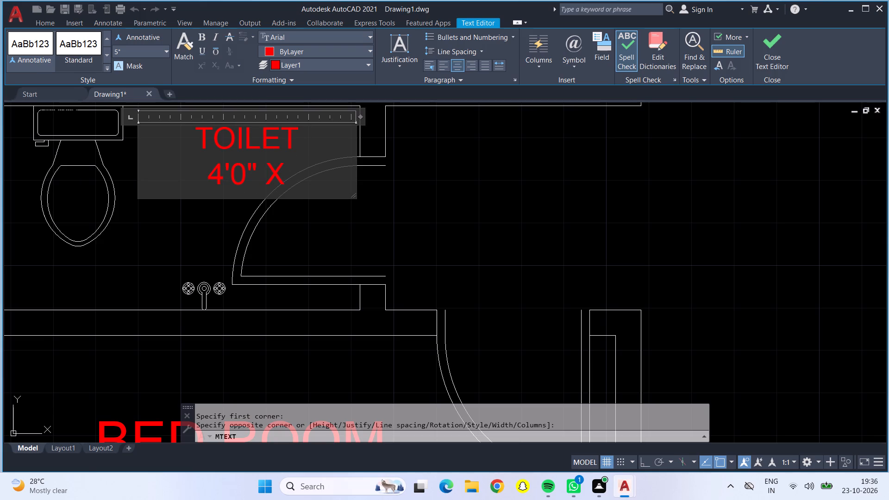
{"action": "type", "text": "7'0\""}
{"action": "key", "text": "space"}
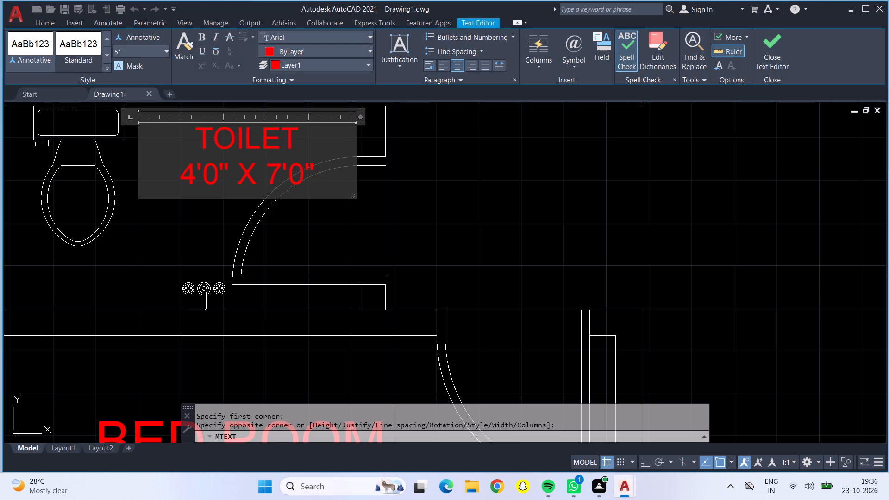
{"action": "left_click", "coordinate": [407, 210]}
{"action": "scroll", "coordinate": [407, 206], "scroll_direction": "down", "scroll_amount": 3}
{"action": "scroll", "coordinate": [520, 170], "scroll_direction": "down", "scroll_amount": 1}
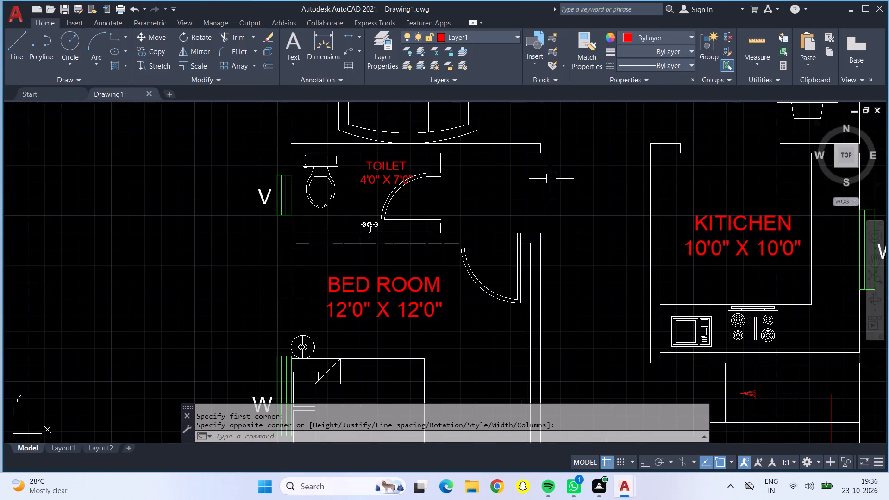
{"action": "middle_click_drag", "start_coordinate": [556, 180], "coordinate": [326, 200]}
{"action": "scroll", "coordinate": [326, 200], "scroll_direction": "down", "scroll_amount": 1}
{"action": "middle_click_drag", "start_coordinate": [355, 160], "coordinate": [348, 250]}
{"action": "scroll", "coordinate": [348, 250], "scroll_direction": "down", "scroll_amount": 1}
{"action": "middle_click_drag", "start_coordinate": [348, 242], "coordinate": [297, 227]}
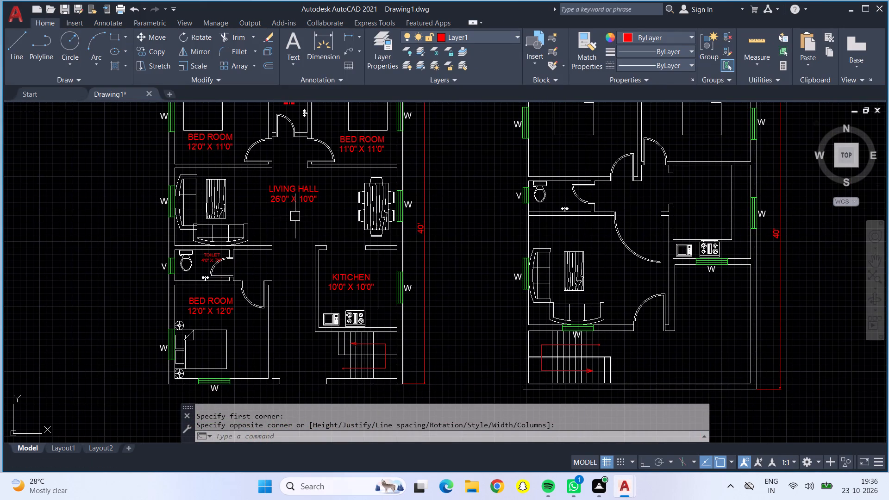
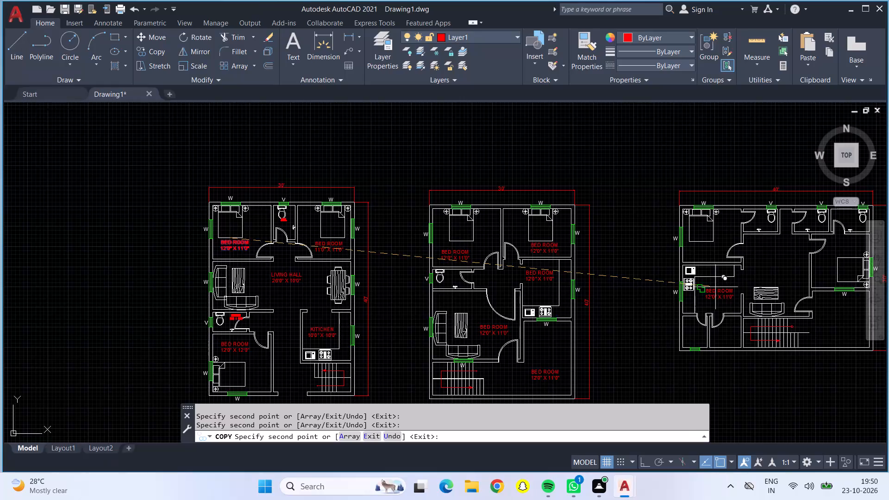
Place copies of the BED ROOM label in the 40' wide plan's two upper bedrooms, central hall and lower-right room, ending the copy.
{"action": "scroll", "coordinate": [695, 246], "scroll_direction": "up", "scroll_amount": 2}
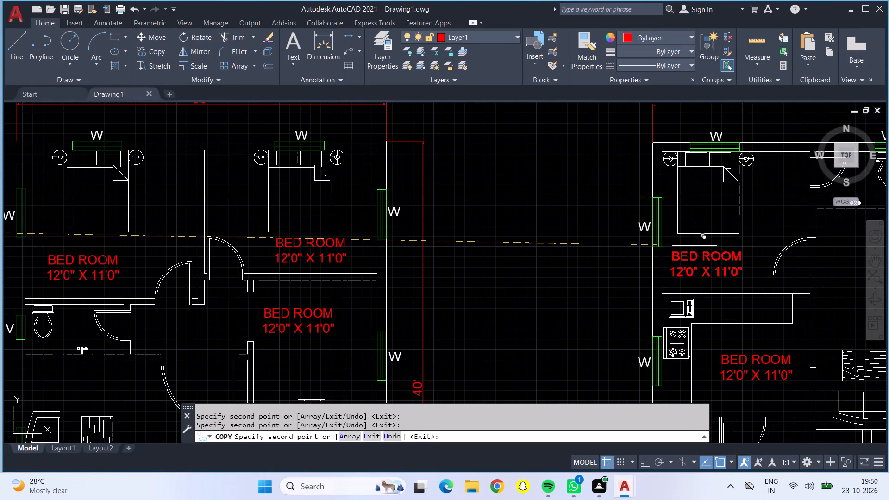
{"action": "left_click", "coordinate": [695, 246]}
{"action": "scroll", "coordinate": [695, 246], "scroll_direction": "down", "scroll_amount": 2}
{"action": "left_click", "coordinate": [774, 248]}
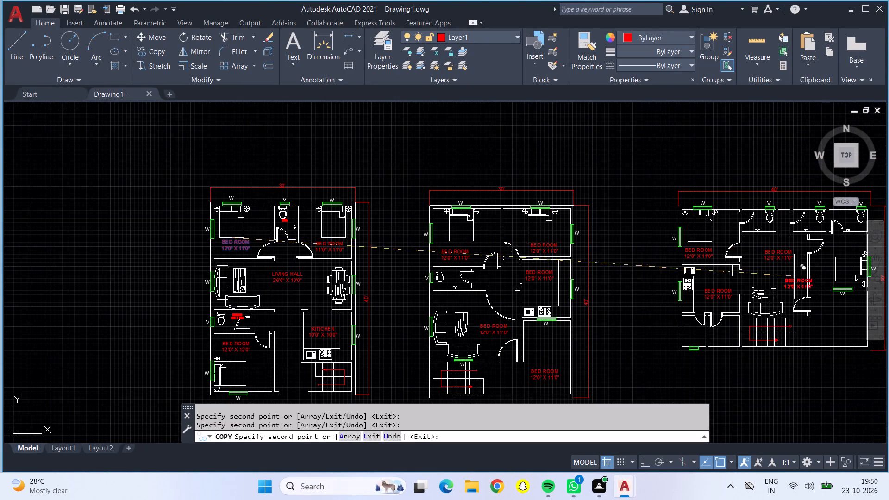
{"action": "left_click", "coordinate": [836, 313]}
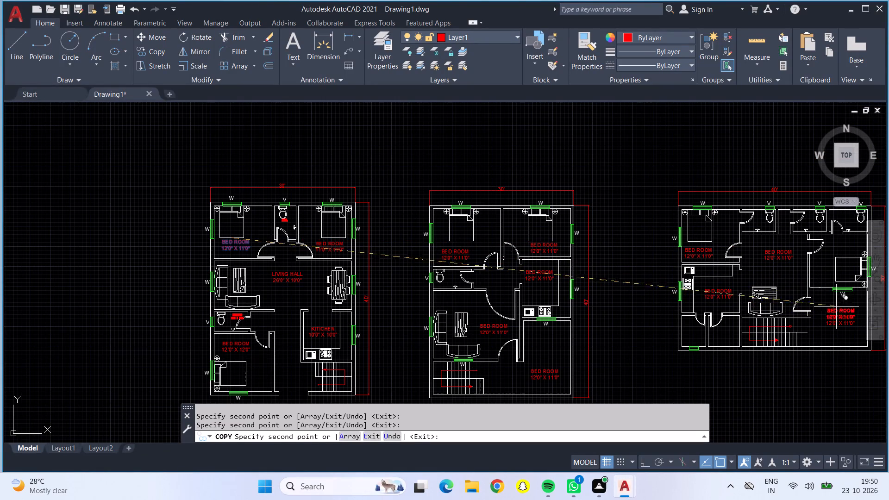
{"action": "scroll", "coordinate": [828, 247], "scroll_direction": "up", "scroll_amount": 2}
{"action": "middle_click_drag", "start_coordinate": [832, 239], "coordinate": [716, 231]}
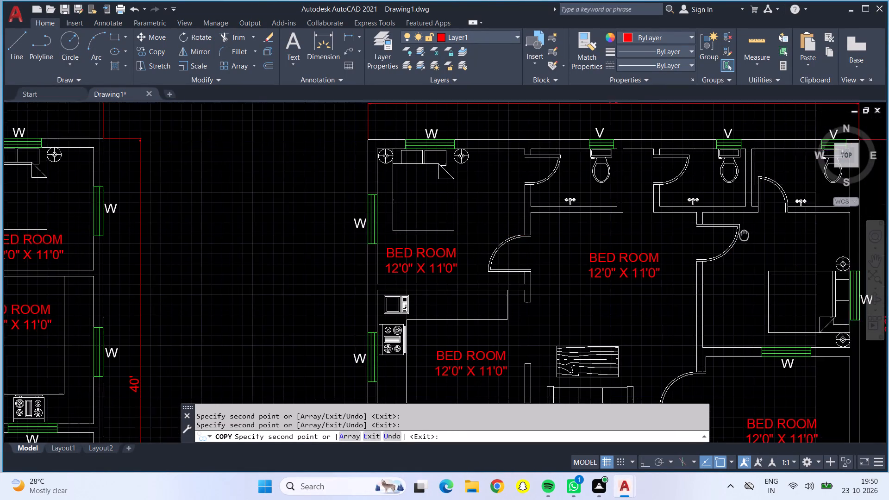
{"action": "middle_click_drag", "start_coordinate": [716, 231], "coordinate": [685, 227]}
{"action": "left_click", "coordinate": [702, 219]}
{"action": "scroll", "coordinate": [702, 219], "scroll_direction": "down", "scroll_amount": 2}
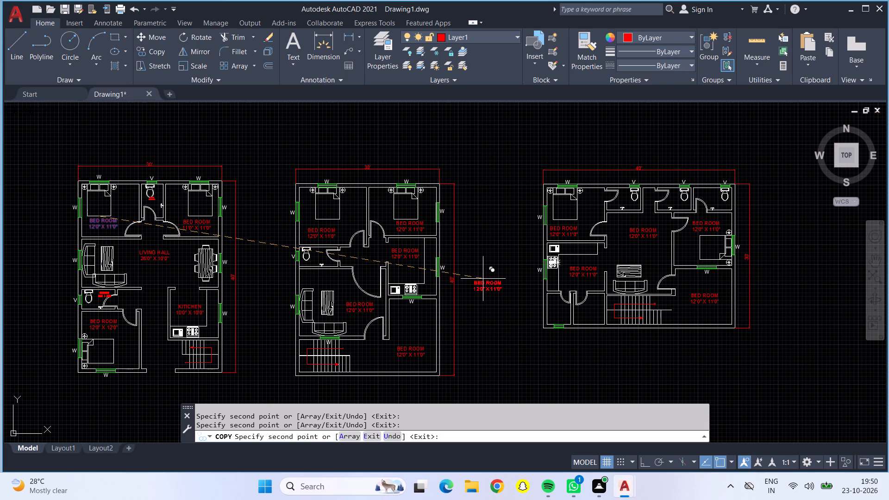
{"action": "key", "text": "Escape"}
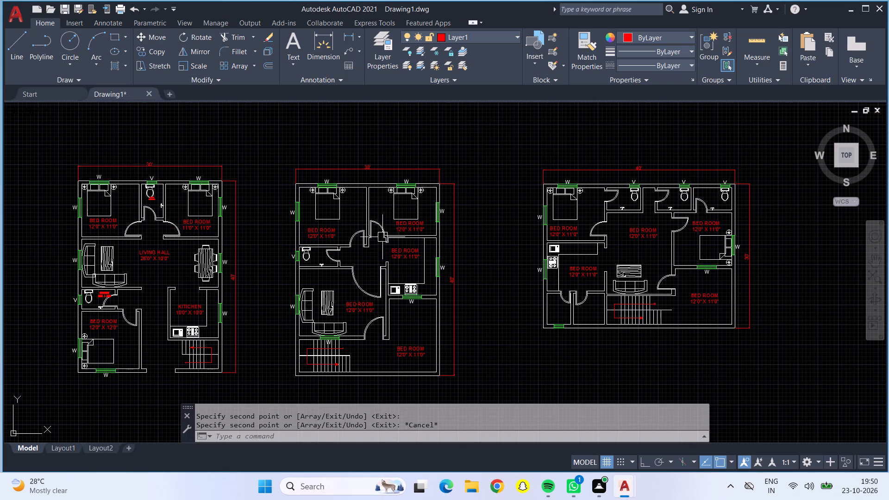
Quick-measure the middle plan's rooms and set the upper-left bedroom label's size to 12'0" X 14'0".
{"action": "scroll", "coordinate": [332, 230], "scroll_direction": "up", "scroll_amount": 1}
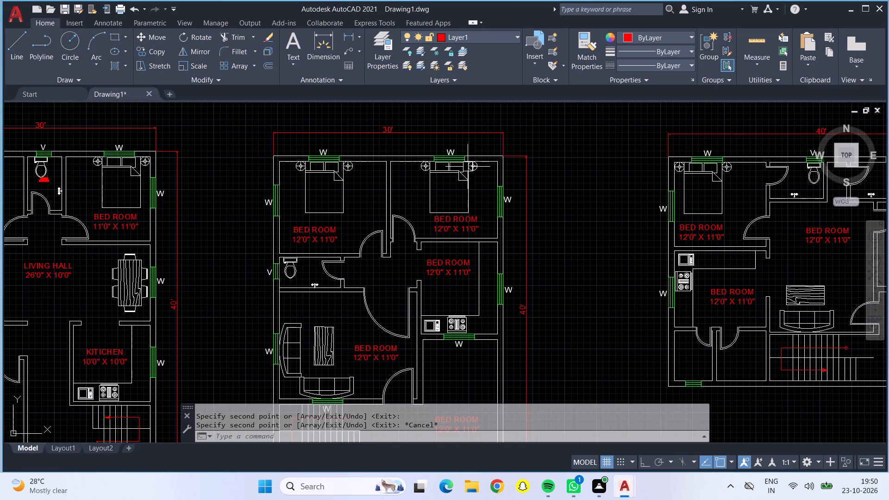
{"action": "left_click", "coordinate": [769, 42]}
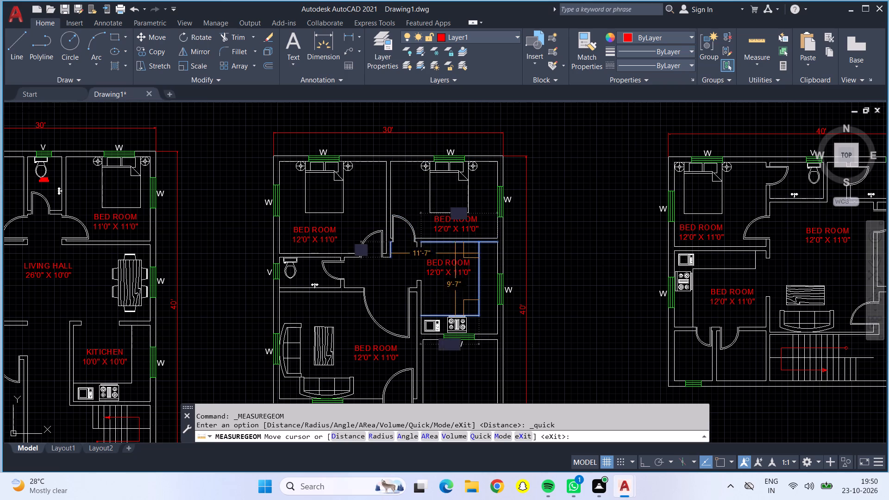
{"action": "middle_click_drag", "start_coordinate": [564, 249], "coordinate": [450, 237]}
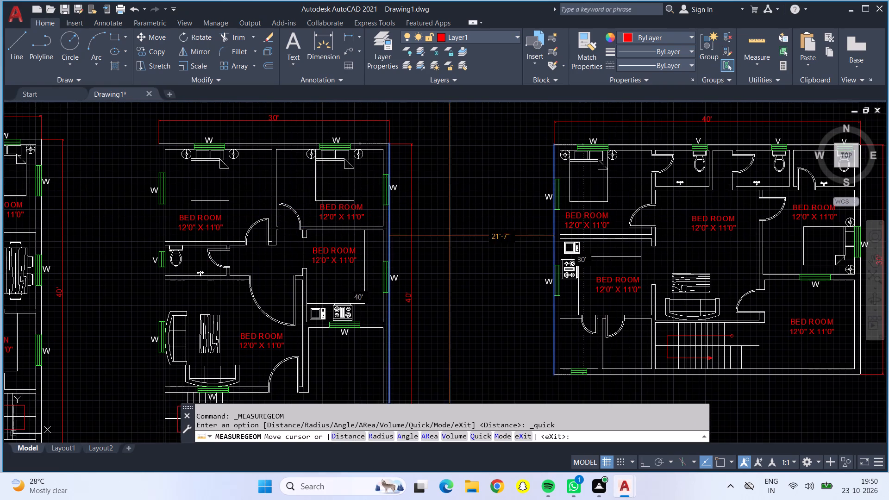
{"action": "key", "text": "Escape"}
{"action": "double_click", "coordinate": [218, 216]}
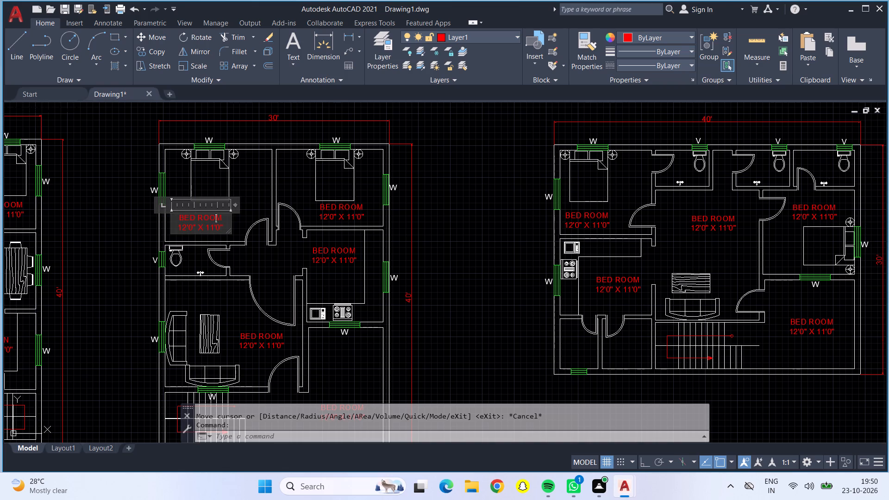
{"action": "left_click", "coordinate": [225, 228]}
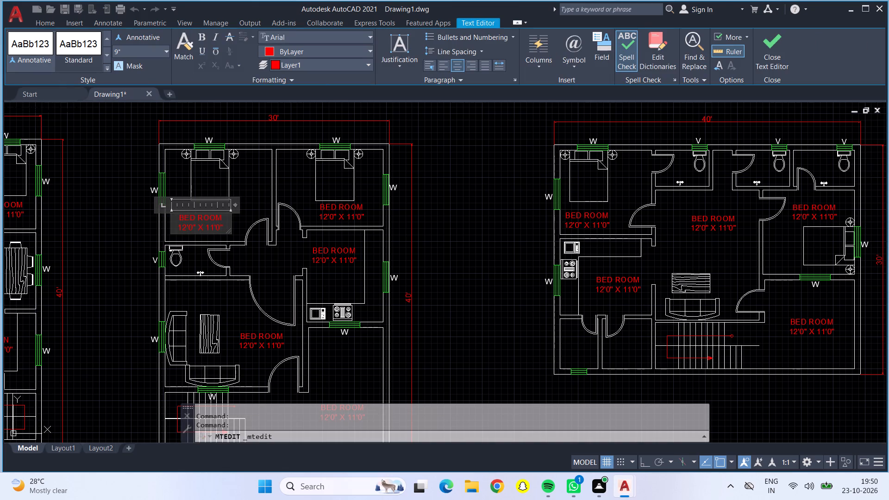
{"action": "left_click", "coordinate": [224, 227]}
{"action": "key", "text": "Delete"}
{"action": "key", "text": "Delete"}
{"action": "key", "text": "Delete"}
{"action": "key", "text": "Delete"}
{"action": "key", "text": "Delete"}
{"action": "key", "text": "BackSpace"}
{"action": "key", "text": "BackSpace"}
{"action": "key", "text": "BackSpace"}
{"action": "key", "text": "BackSpace"}
{"action": "key", "text": "BackSpace"}
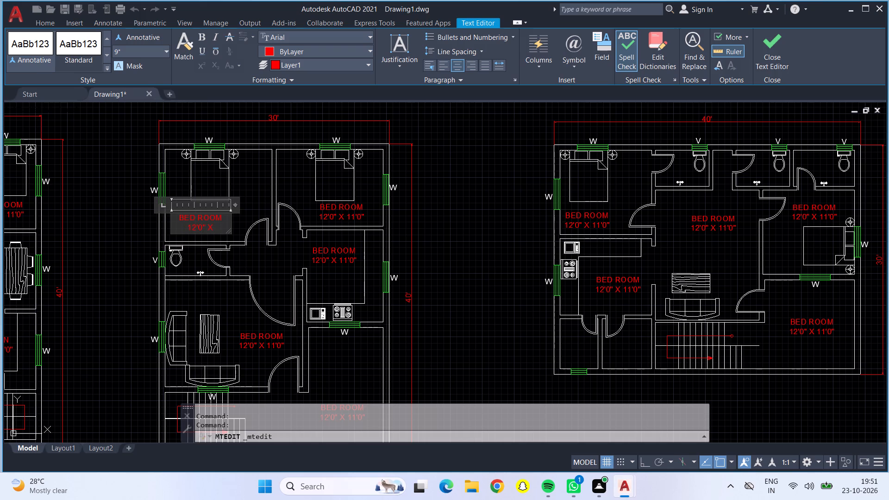
{"action": "type", "text": "14'"}
{"action": "key", "text": "shift+quotedbl"}
{"action": "key", "text": "BackSpace"}
{"action": "type", "text": "0\""}
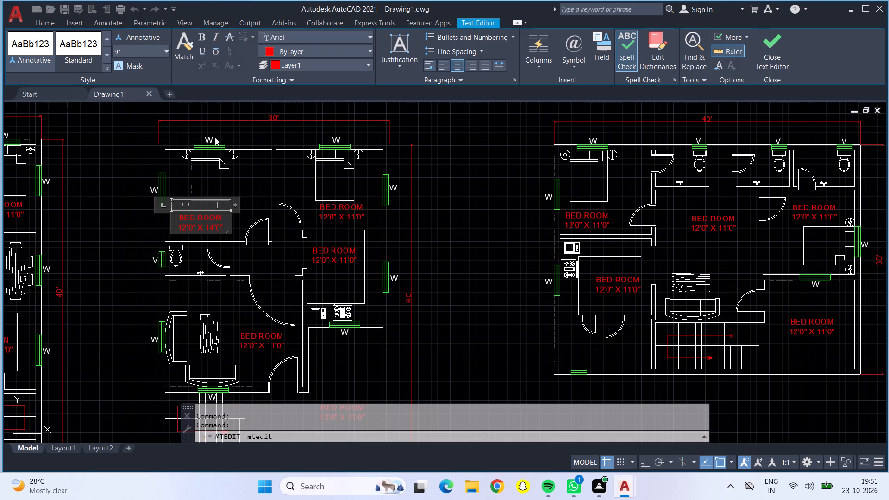
{"action": "left_click", "coordinate": [253, 185]}
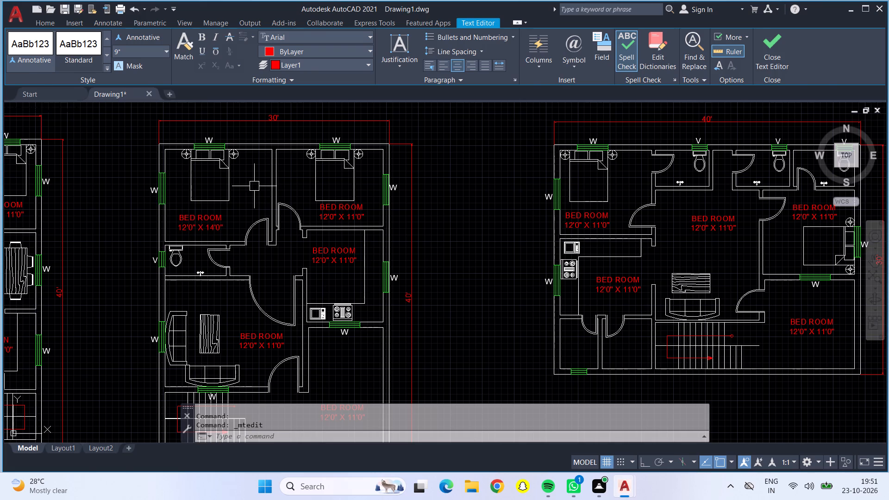
Change the size line of the middle plan's upper-right bedroom label to 10'0" X 14'0".
{"action": "double_click", "coordinate": [351, 212]}
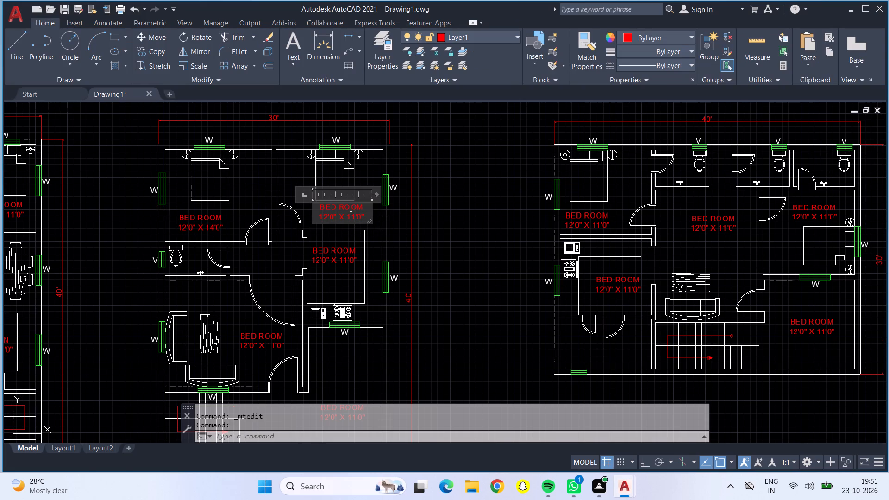
{"action": "left_click", "coordinate": [369, 217]}
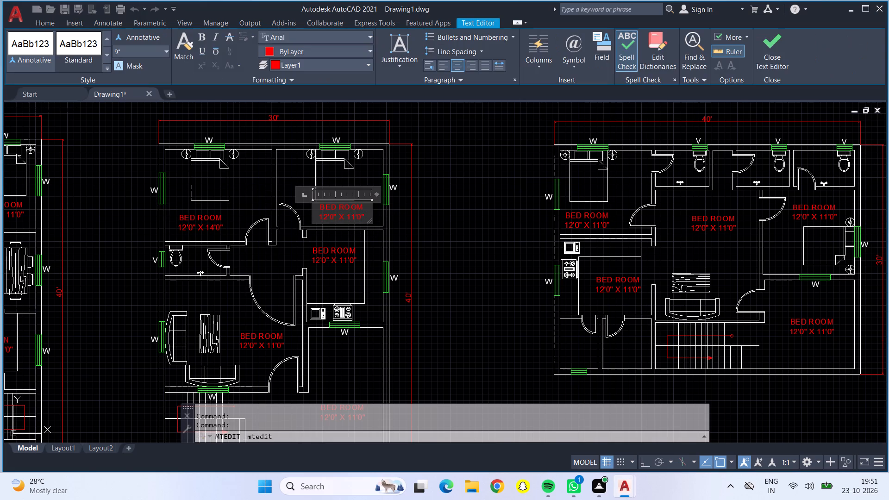
{"action": "key", "text": "BackSpace"}
{"action": "key", "text": "BackSpace"}
{"action": "key", "text": "BackSpace"}
{"action": "key", "text": "BackSpace"}
{"action": "key", "text": "BackSpace"}
{"action": "key", "text": "BackSpace"}
{"action": "key", "text": "BackSpace"}
{"action": "key", "text": "BackSpace"}
{"action": "key", "text": "BackSpace"}
{"action": "key", "text": "BackSpace"}
{"action": "key", "text": "BackSpace"}
{"action": "key", "text": "BackSpace"}
{"action": "key", "text": "0"}
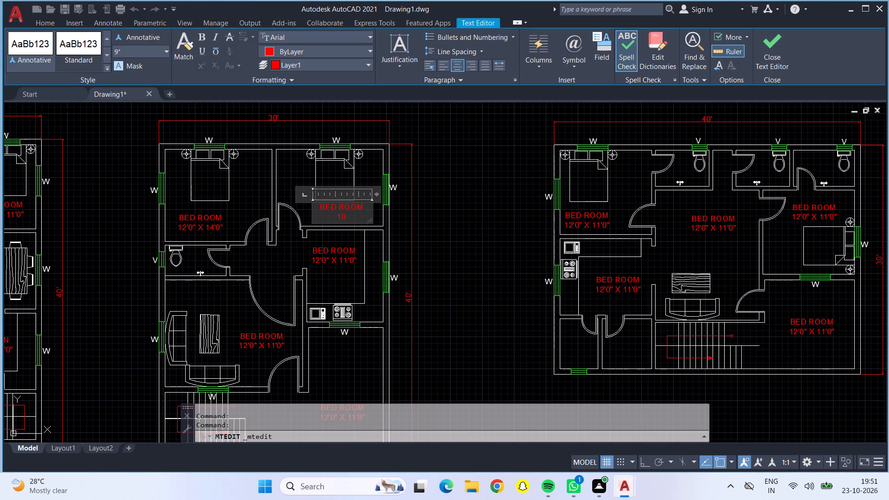
{"action": "type", "text": "'0\""}
{"action": "key", "text": "space"}
{"action": "type", "text": "X"}
{"action": "key", "text": "space"}
{"action": "type", "text": "14"}
{"action": "key", "text": "apostrophe"}
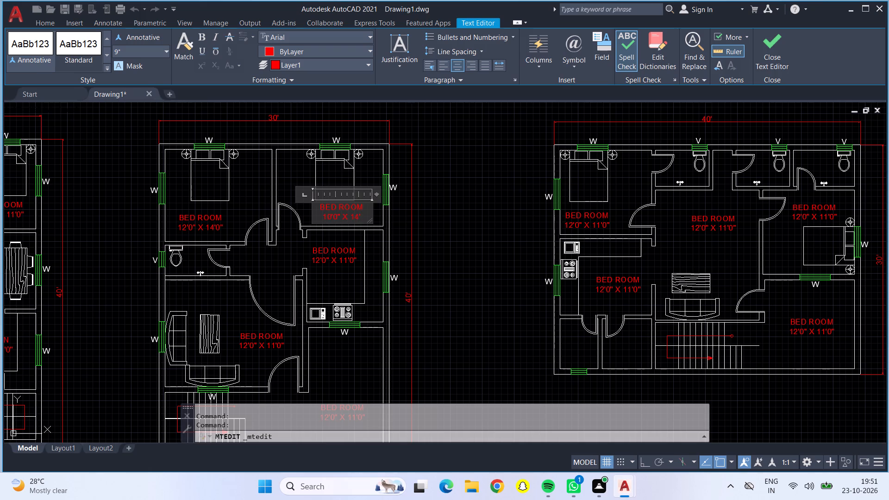
{"action": "type", "text": "0\""}
{"action": "left_click", "coordinate": [439, 212]}
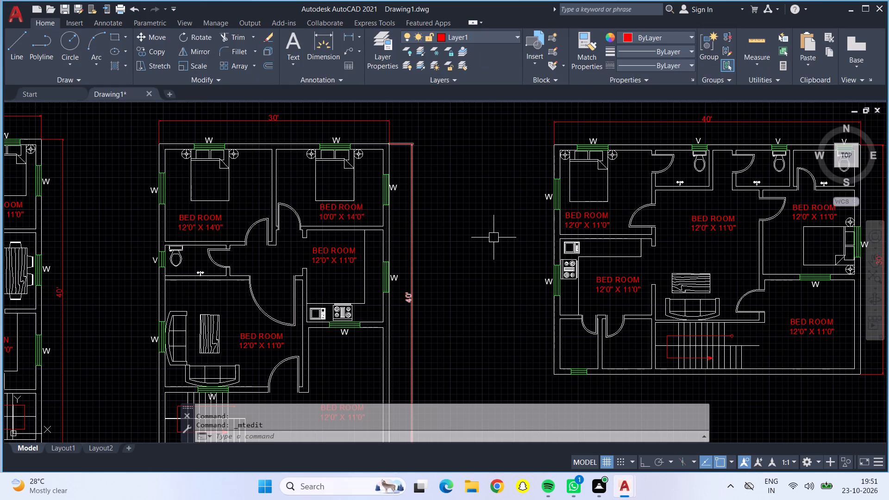
Quick-measure the middle plan's kitchen and erase both lines of the BED ROOM label inside it.
{"action": "middle_click_drag", "start_coordinate": [468, 243], "coordinate": [407, 232]}
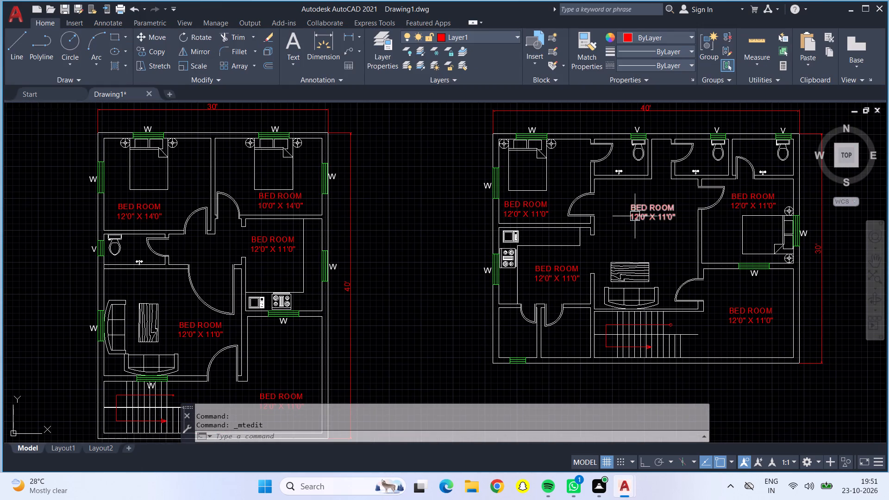
{"action": "left_click", "coordinate": [749, 36]}
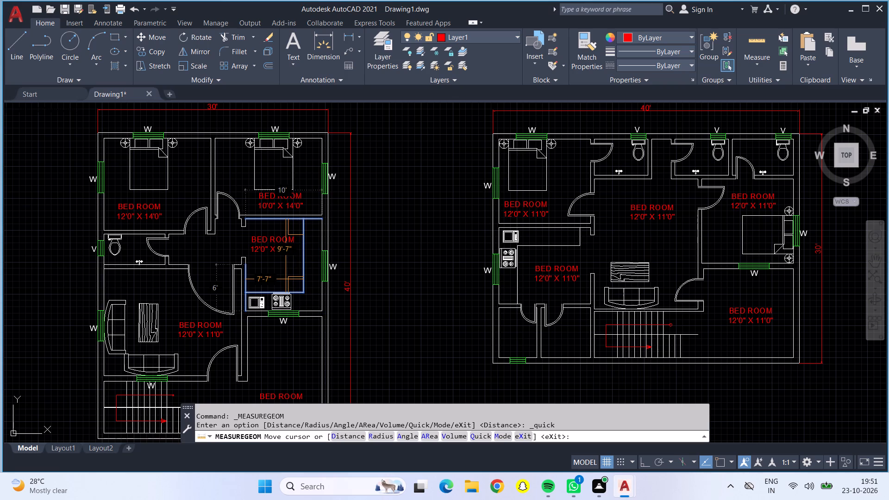
{"action": "key", "text": "Escape"}
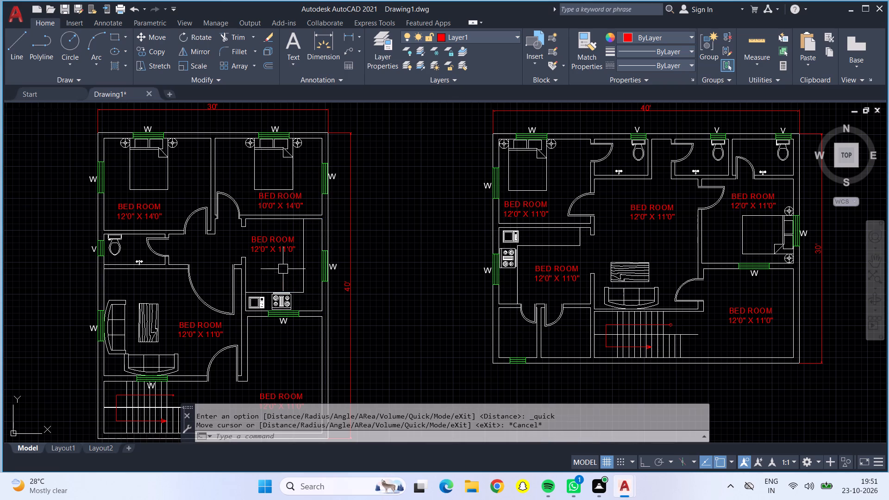
{"action": "double_click", "coordinate": [284, 255]}
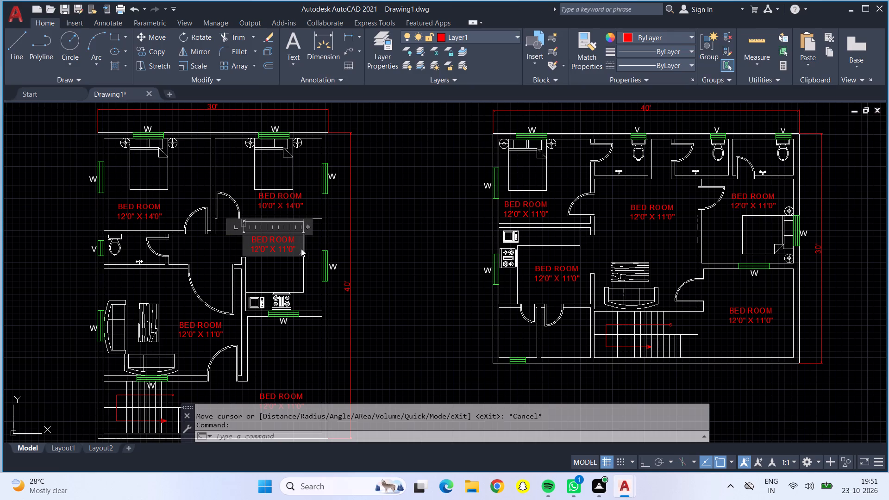
{"action": "left_click", "coordinate": [300, 248]}
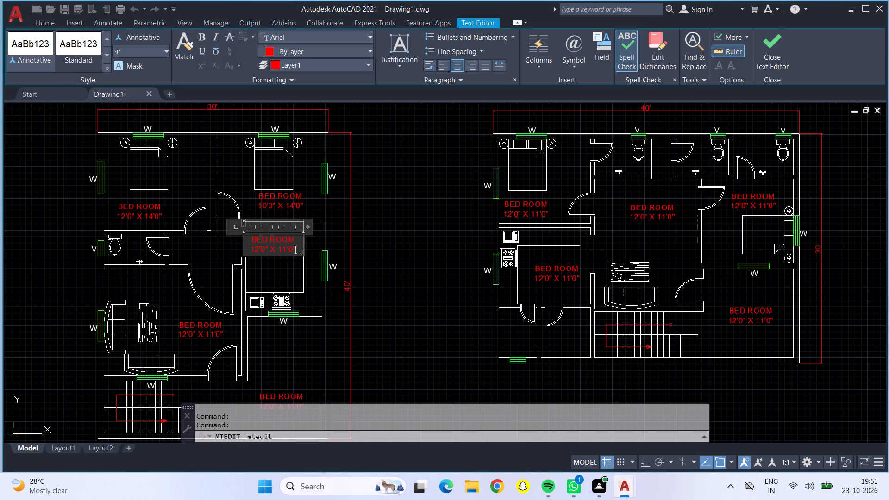
{"action": "key", "text": "BackSpace"}
{"action": "key", "text": "BackSpace"}
{"action": "key", "text": "BackSpace"}
{"action": "key", "text": "BackSpace"}
{"action": "key", "text": "BackSpace"}
{"action": "key", "text": "BackSpace"}
{"action": "key", "text": "BackSpace"}
{"action": "key", "text": "BackSpace"}
{"action": "key", "text": "BackSpace"}
{"action": "key", "text": "BackSpace"}
{"action": "key", "text": "BackSpace"}
{"action": "key", "text": "BackSpace"}
{"action": "key", "text": "BackSpace"}
{"action": "key", "text": "BackSpace"}
{"action": "key", "text": "BackSpace"}
{"action": "key", "text": "BackSpace"}
{"action": "key", "text": "BackSpace"}
{"action": "key", "text": "BackSpace"}
{"action": "key", "text": "BackSpace"}
{"action": "key", "text": "BackSpace"}
{"action": "key", "text": "BackSpace"}
{"action": "key", "text": "BackSpace"}
{"action": "key", "text": "BackSpace"}
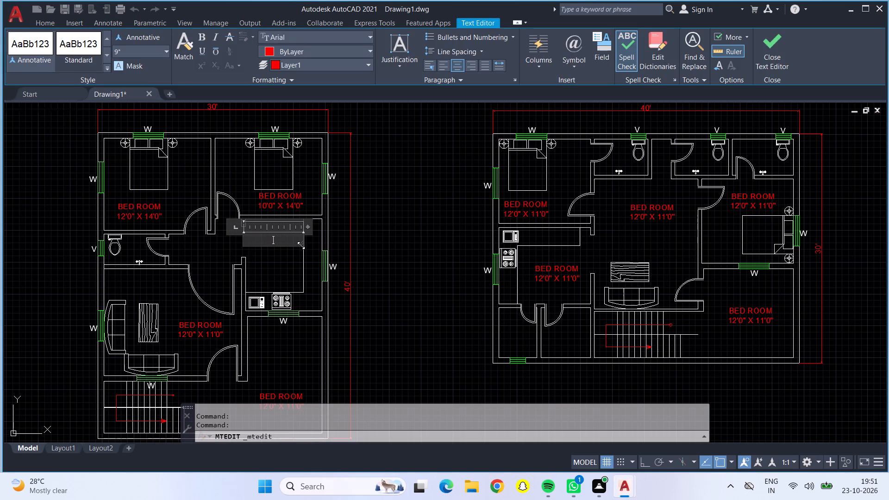
Enter KITCHEN with the size line 12'0" X 12'0" as the label of the middle plan's kitchen.
{"action": "type", "text": "KI"}
{"action": "type", "text": "TCHEN"}
{"action": "key", "text": "space"}
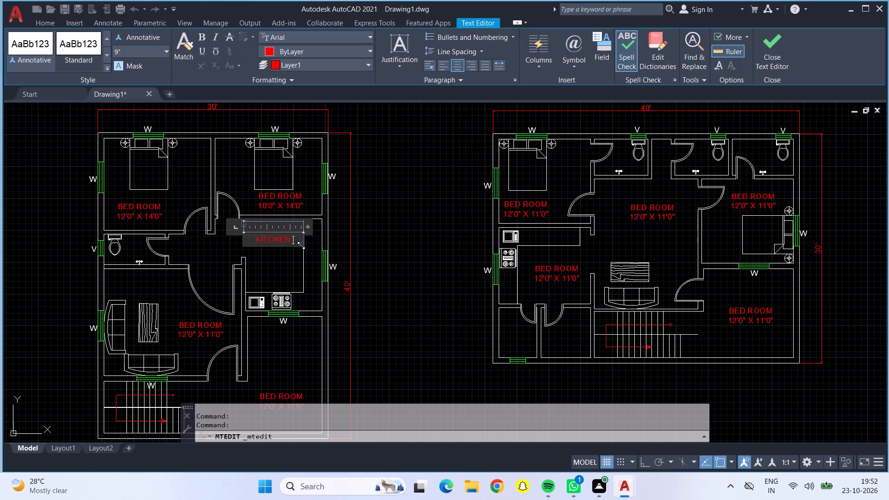
{"action": "key", "text": "Return"}
{"action": "type", "text": "12'0\""}
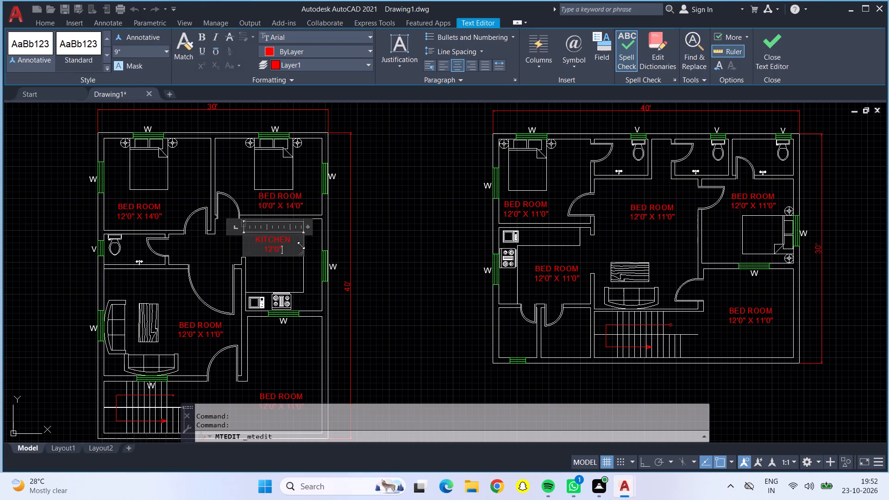
{"action": "key", "text": "space"}
{"action": "type", "text": "X"}
{"action": "key", "text": "space"}
{"action": "type", "text": "12'0\""}
{"action": "left_click", "coordinate": [420, 250]}
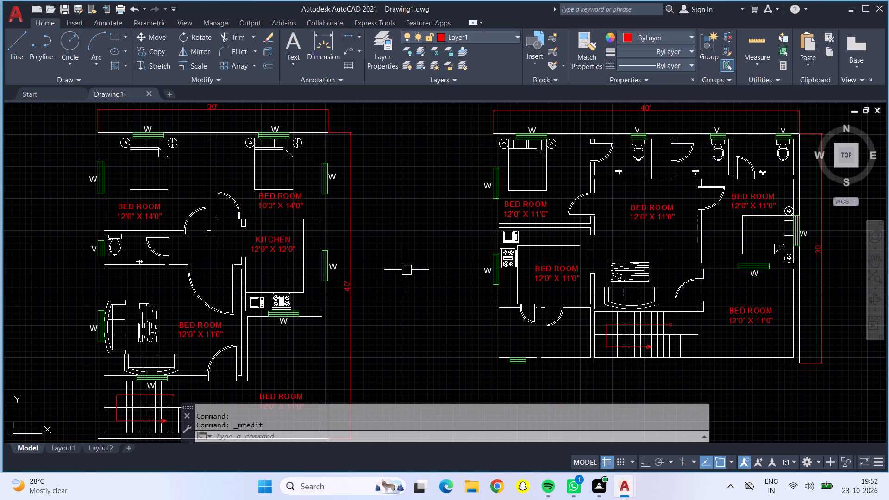
Quick-measure the middle plan's living area with the sofas, below the toilet and beside the kitchen.
{"action": "middle_click_drag", "start_coordinate": [464, 264], "coordinate": [465, 220]}
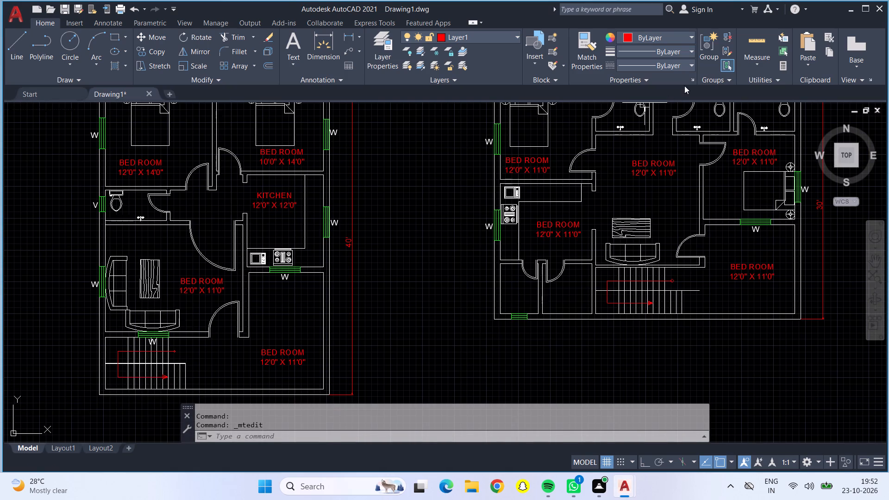
{"action": "left_click", "coordinate": [753, 32]}
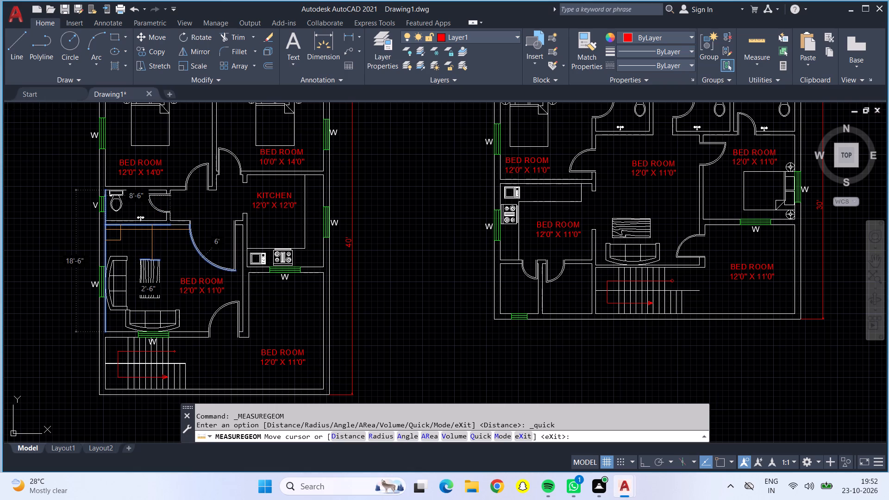
{"action": "scroll", "coordinate": [152, 230], "scroll_direction": "up", "scroll_amount": 2}
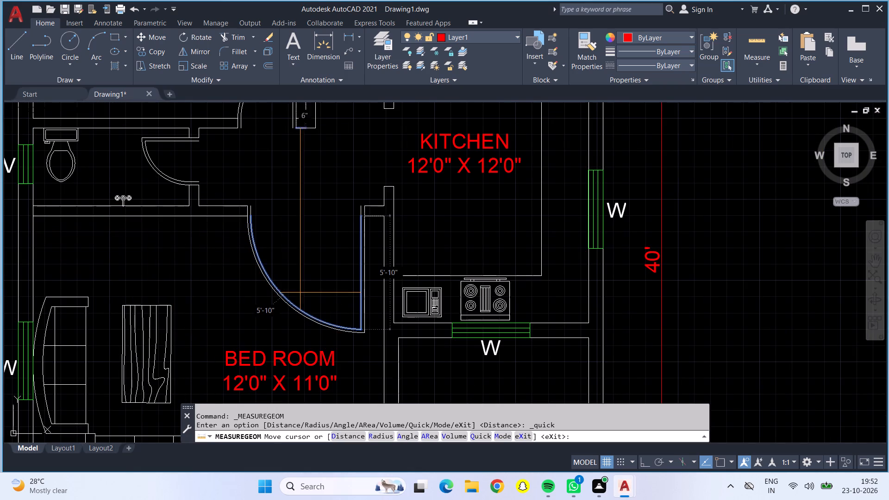
{"action": "middle_click_drag", "start_coordinate": [337, 339], "coordinate": [319, 259]}
{"action": "middle_click", "coordinate": [319, 259]}
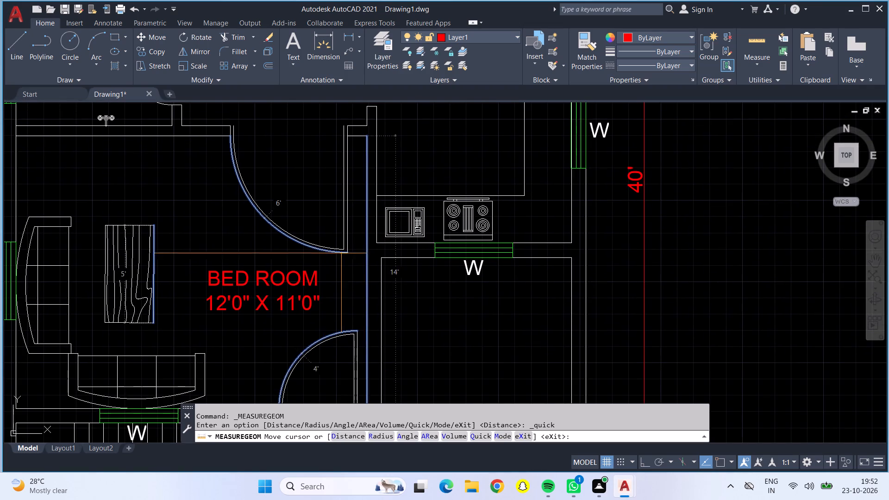
{"action": "scroll", "coordinate": [338, 289], "scroll_direction": "down", "scroll_amount": 1}
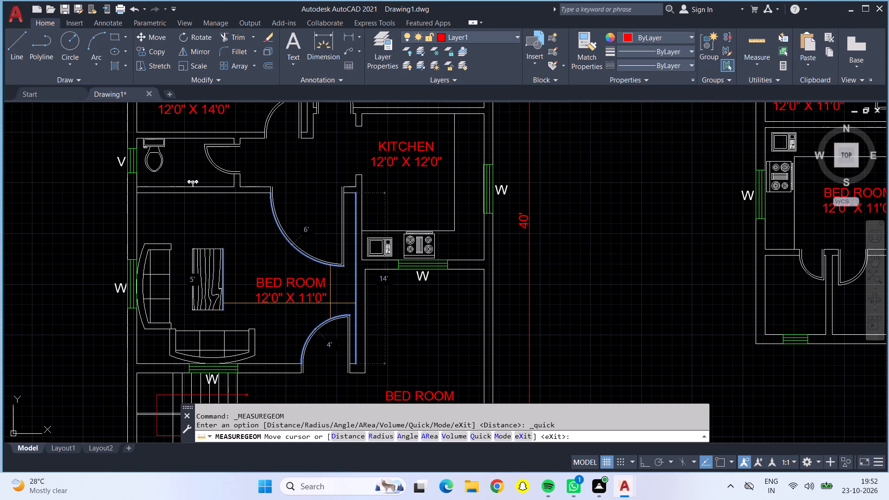
{"action": "key", "text": "Escape"}
Replace both lines of the BED ROOM label in the middle plan's sofa area with LIVING HALL.
{"action": "double_click", "coordinate": [299, 300]}
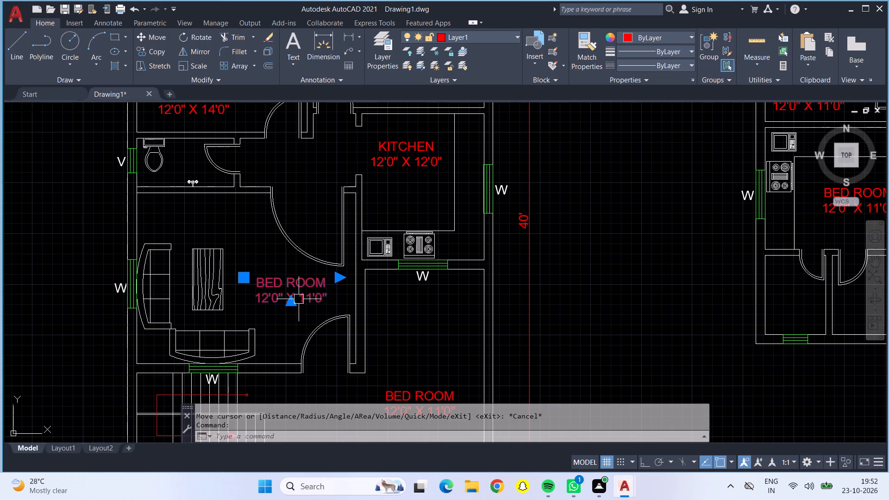
{"action": "left_click", "coordinate": [329, 299]}
{"action": "key", "text": "BackSpace"}
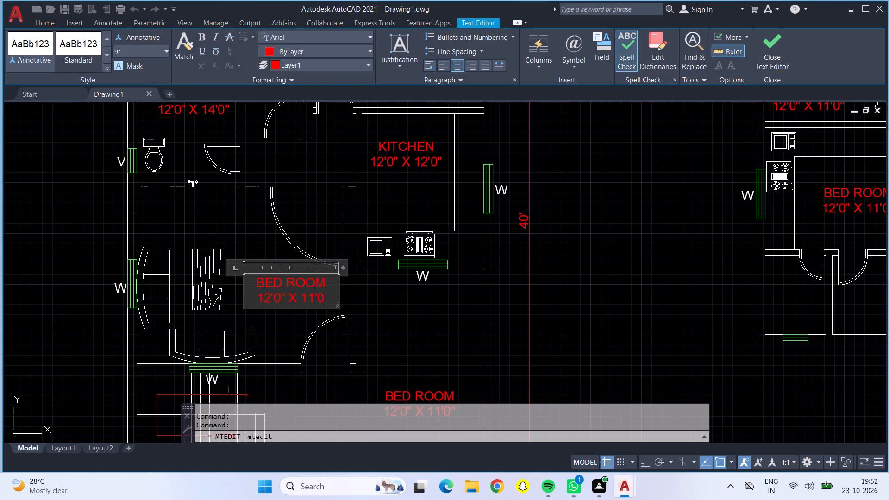
{"action": "key", "text": "BackSpace"}
{"action": "key", "text": "BackSpace"}
{"action": "key", "text": "BackSpace"}
{"action": "key", "text": "BackSpace"}
{"action": "key", "text": "BackSpace"}
{"action": "key", "text": "BackSpace"}
{"action": "key", "text": "BackSpace"}
{"action": "key", "text": "BackSpace"}
{"action": "key", "text": "BackSpace"}
{"action": "key", "text": "BackSpace"}
{"action": "key", "text": "BackSpace"}
{"action": "key", "text": "BackSpace"}
{"action": "key", "text": "BackSpace"}
{"action": "key", "text": "BackSpace"}
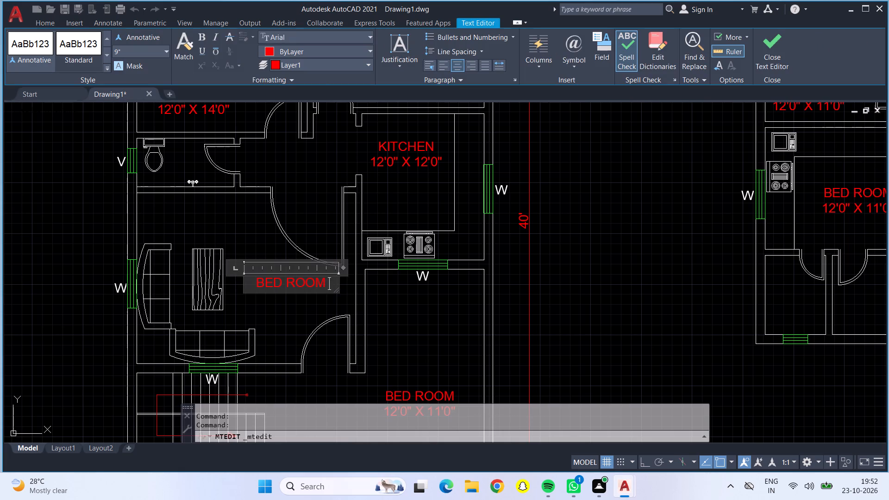
{"action": "key", "text": "BackSpace"}
{"action": "key", "text": "BackSpace"}
{"action": "key", "text": "BackSpace"}
{"action": "key", "text": "BackSpace"}
{"action": "key", "text": "BackSpace"}
{"action": "key", "text": "BackSpace"}
{"action": "key", "text": "BackSpace"}
{"action": "key", "text": "BackSpace"}
{"action": "key", "text": "BackSpace"}
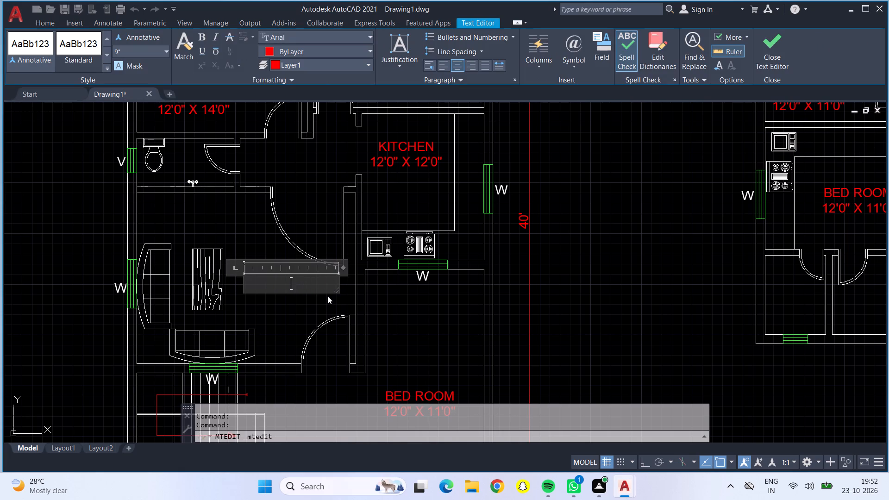
{"action": "type", "text": "LIVING"}
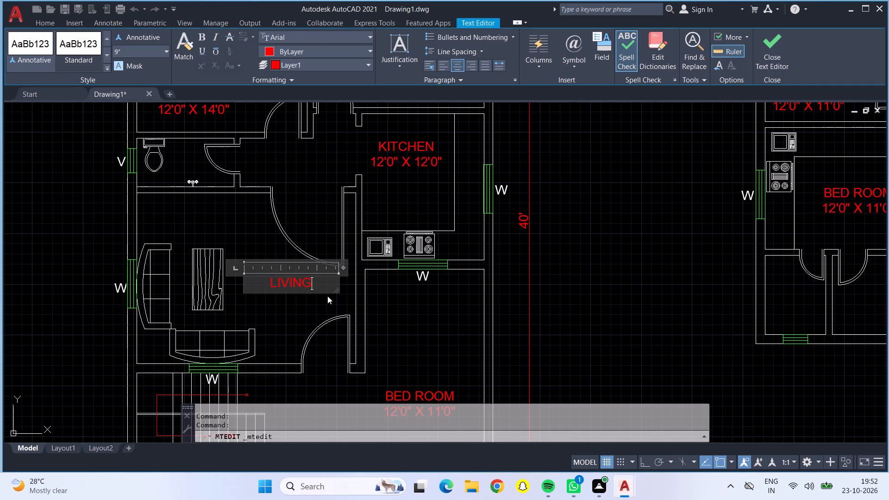
{"action": "key", "text": "space"}
{"action": "type", "text": "HALL"}
{"action": "key", "text": "space"}
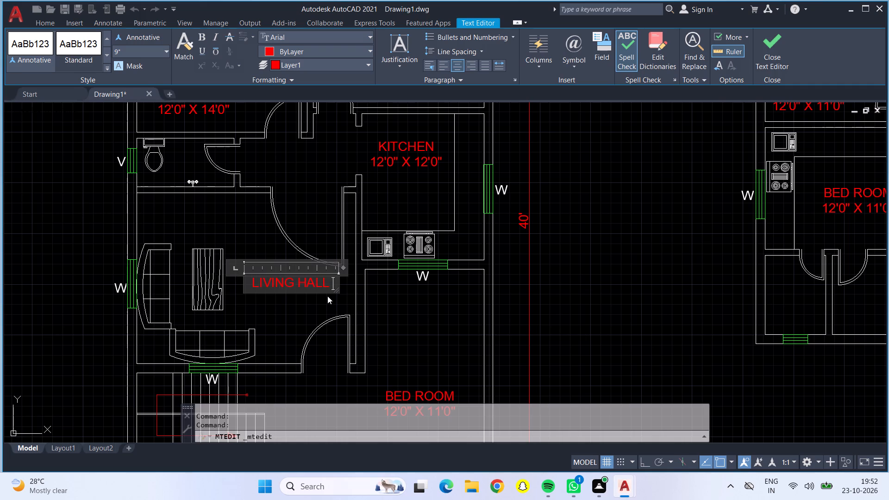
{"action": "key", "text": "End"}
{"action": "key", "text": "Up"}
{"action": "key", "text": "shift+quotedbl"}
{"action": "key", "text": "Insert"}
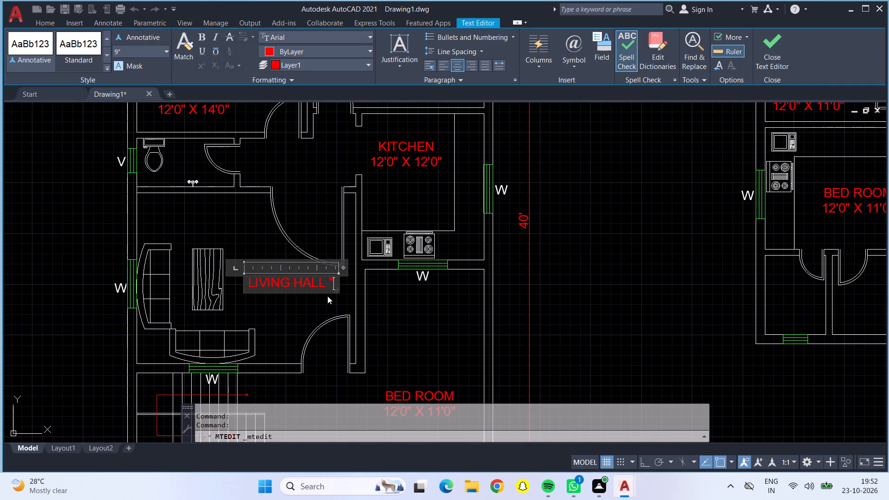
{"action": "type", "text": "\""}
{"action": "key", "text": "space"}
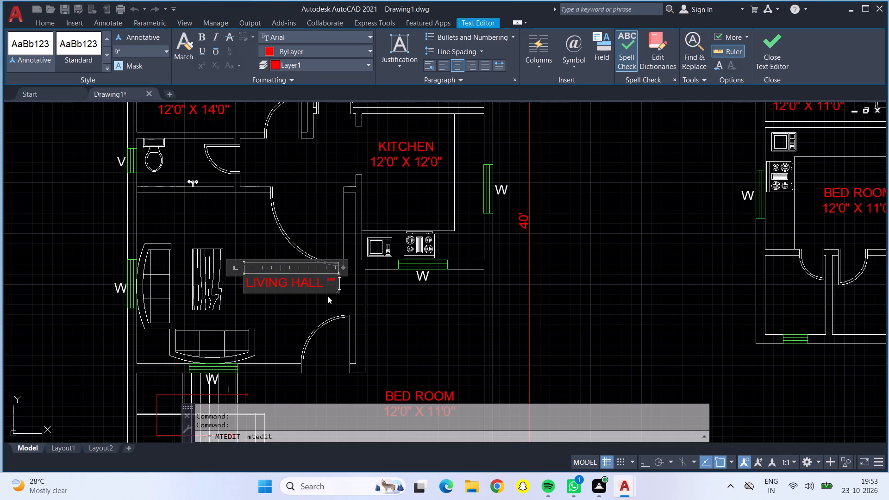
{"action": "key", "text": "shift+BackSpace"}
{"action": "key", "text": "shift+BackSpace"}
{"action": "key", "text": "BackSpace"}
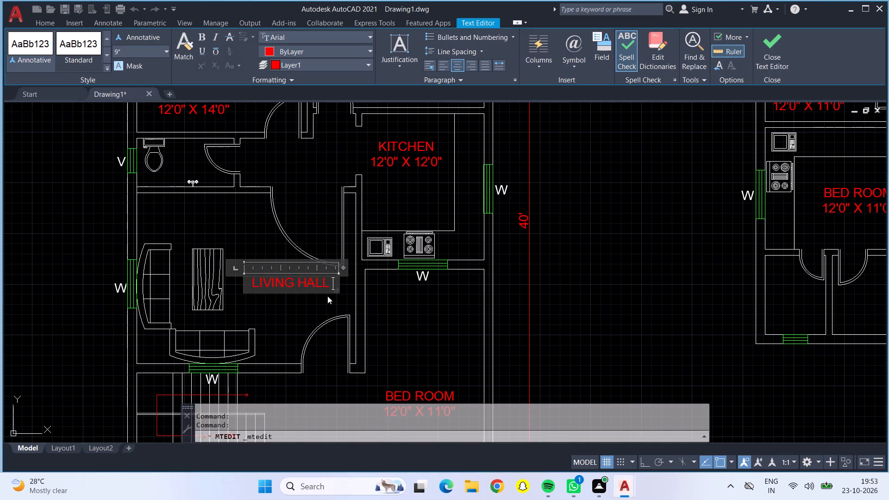
Add the size line 18'0" X 14'0" under LIVING HALL and finish the label.
{"action": "key", "text": "Return"}
{"action": "type", "text": "18'0\" X"}
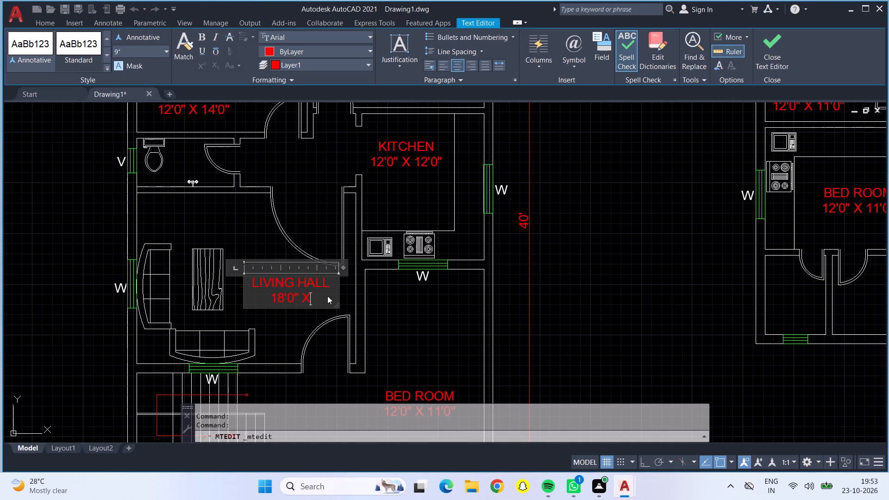
{"action": "key", "text": "space"}
{"action": "key", "text": "1"}
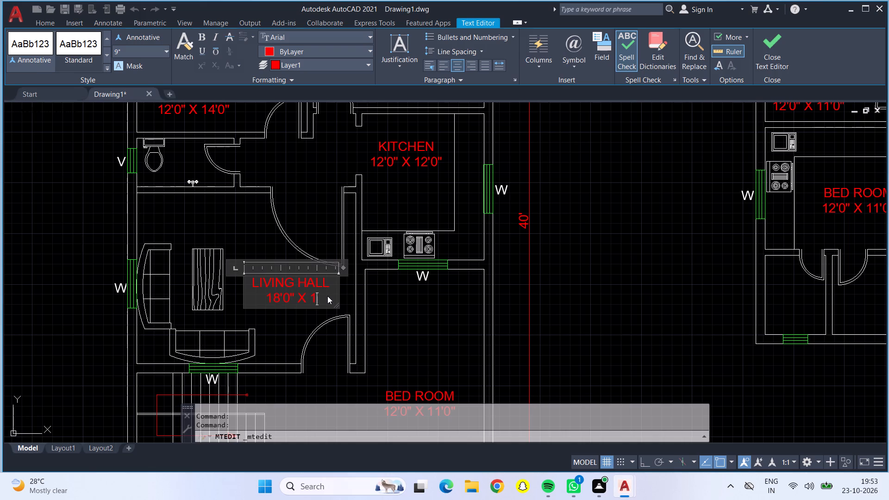
{"action": "type", "text": "4'0\""}
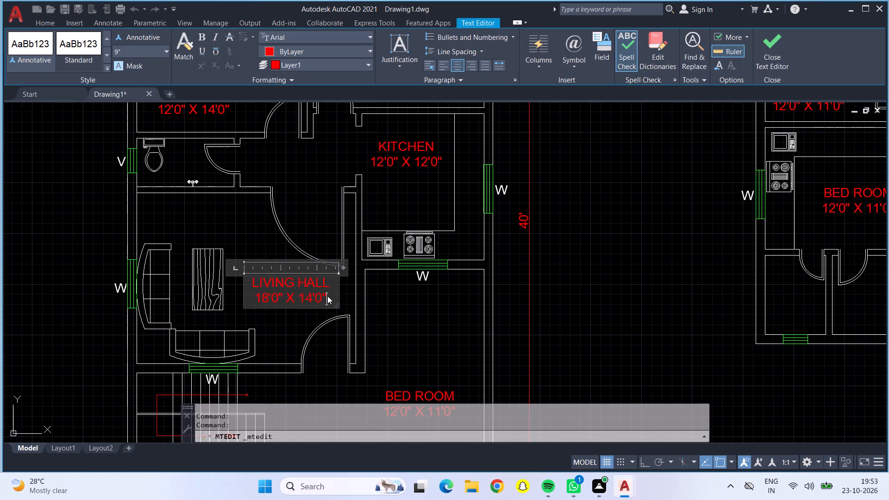
{"action": "left_click", "coordinate": [395, 318]}
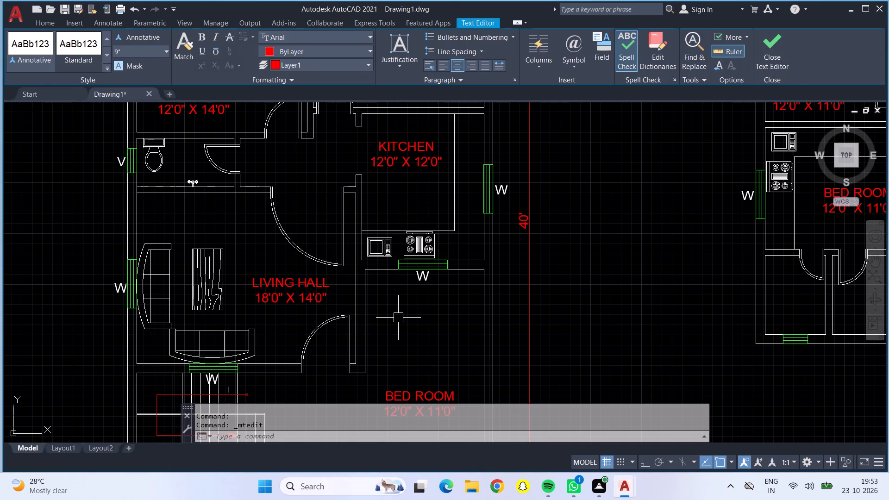
Quick-measure the 40' wide plan's upper bedrooms and check the upper-left bedroom's label without changing it.
{"action": "middle_click_drag", "start_coordinate": [449, 334], "coordinate": [427, 269]}
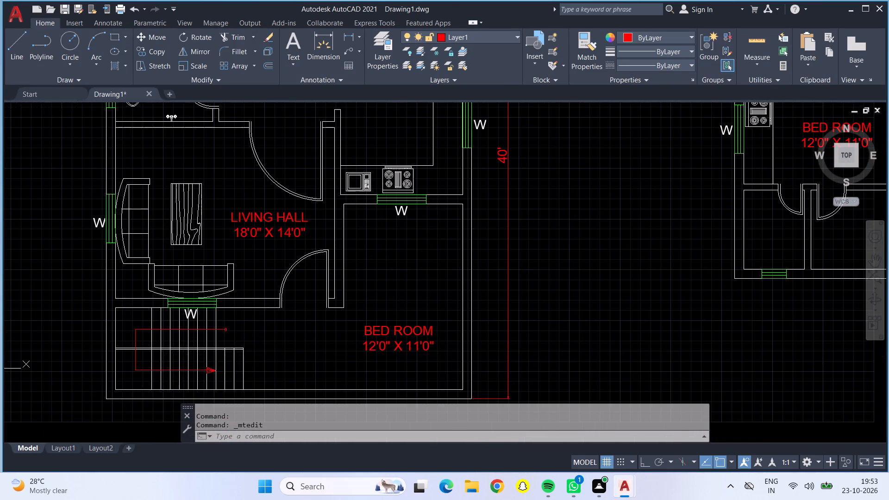
{"action": "scroll", "coordinate": [427, 269], "scroll_direction": "down", "scroll_amount": 1}
{"action": "middle_click_drag", "start_coordinate": [520, 275], "coordinate": [461, 329]}
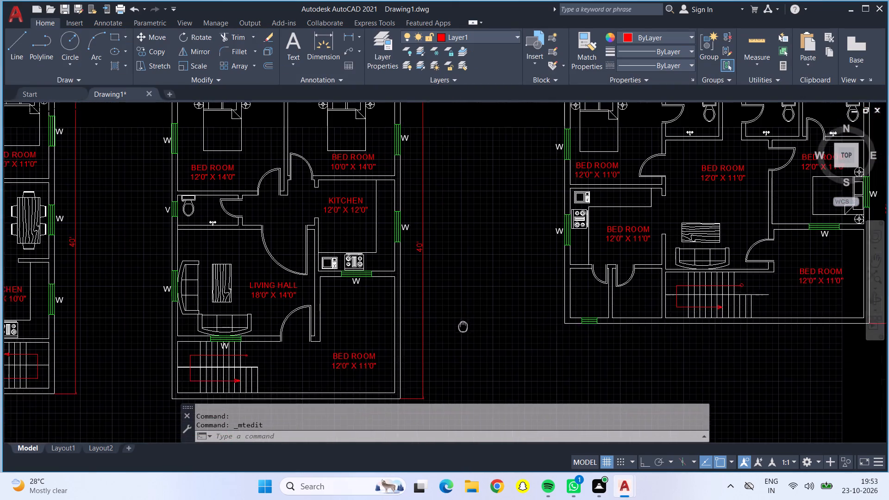
{"action": "middle_click_drag", "start_coordinate": [461, 329], "coordinate": [153, 350]}
{"action": "scroll", "coordinate": [304, 212], "scroll_direction": "up", "scroll_amount": 1}
{"action": "middle_click_drag", "start_coordinate": [317, 223], "coordinate": [326, 283]}
{"action": "scroll", "coordinate": [326, 256], "scroll_direction": "up", "scroll_amount": 1}
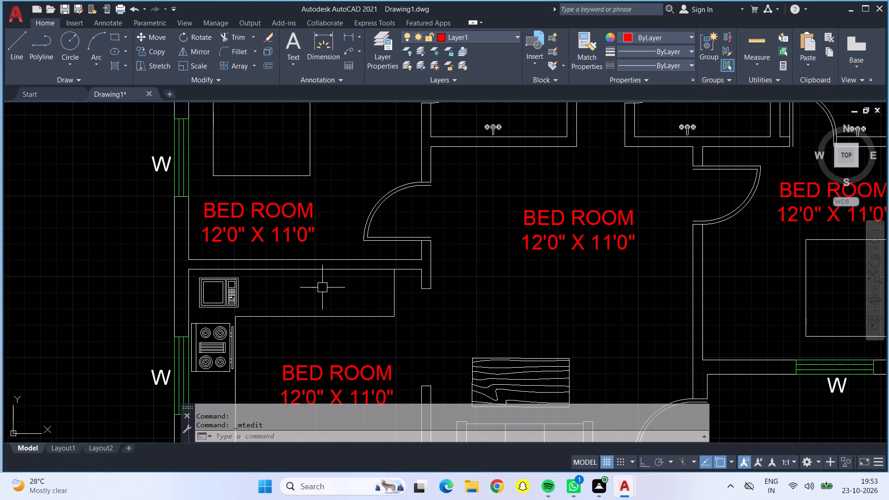
{"action": "scroll", "coordinate": [322, 288], "scroll_direction": "down", "scroll_amount": 1}
{"action": "left_click", "coordinate": [748, 44]}
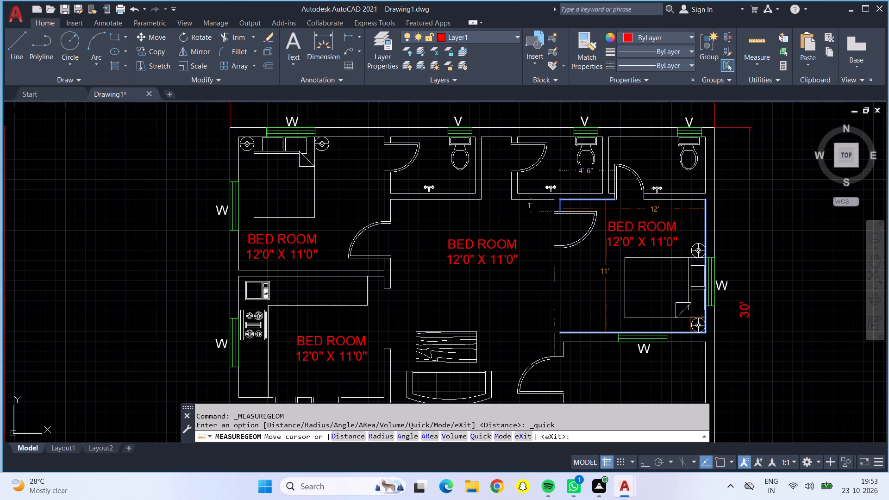
{"action": "key", "text": "Escape"}
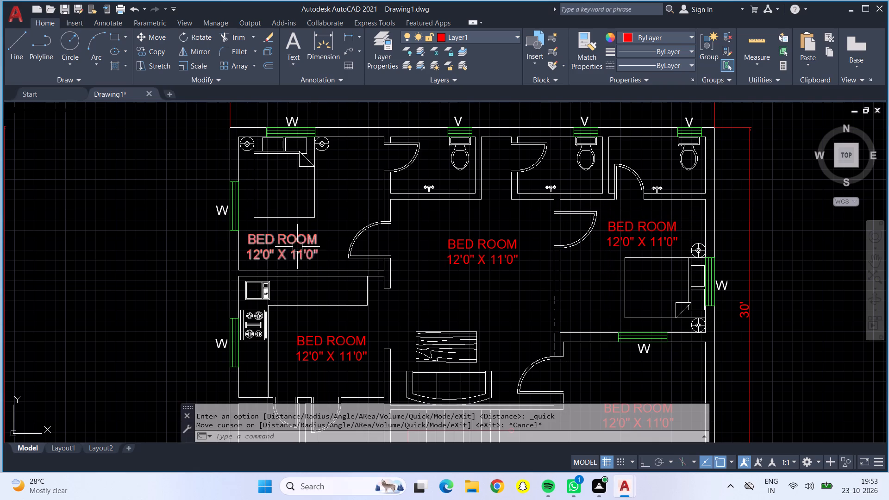
{"action": "double_click", "coordinate": [297, 247]}
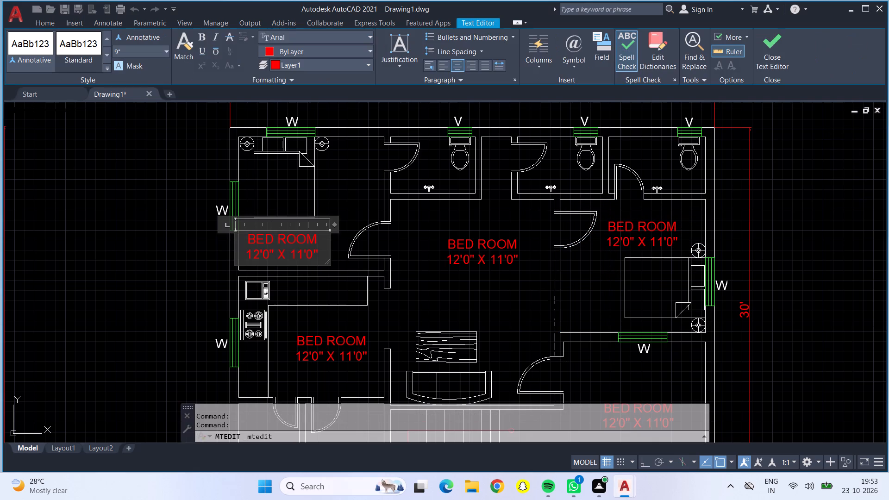
{"action": "key", "text": "Escape"}
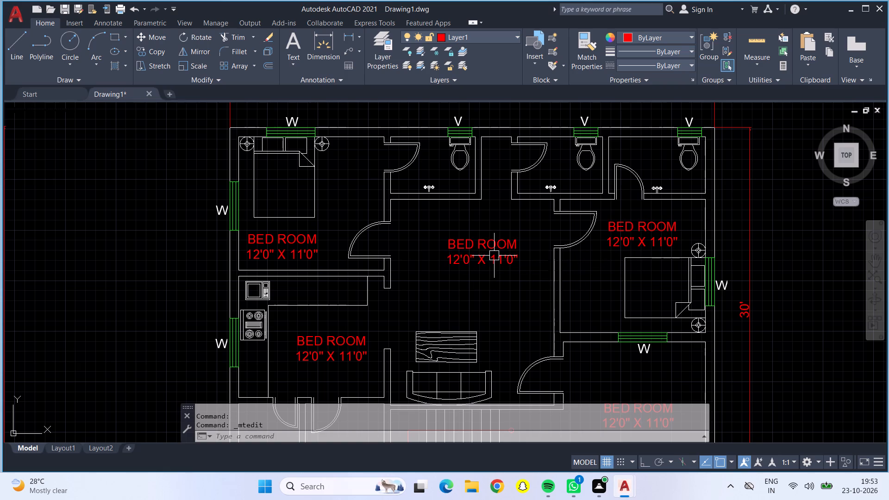
Quick-measure the 40' wide plan's central living area between the two upper bedrooms, above the sofa.
{"action": "left_click", "coordinate": [752, 43]}
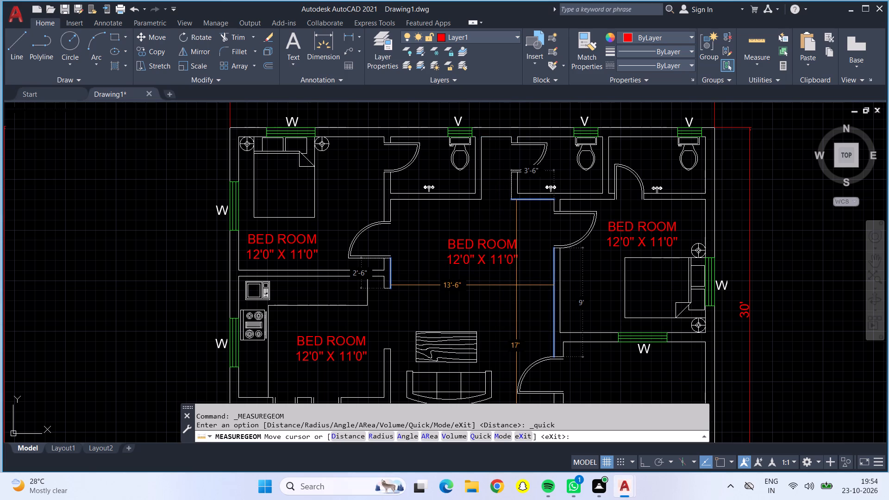
{"action": "middle_click_drag", "start_coordinate": [516, 285], "coordinate": [516, 266]}
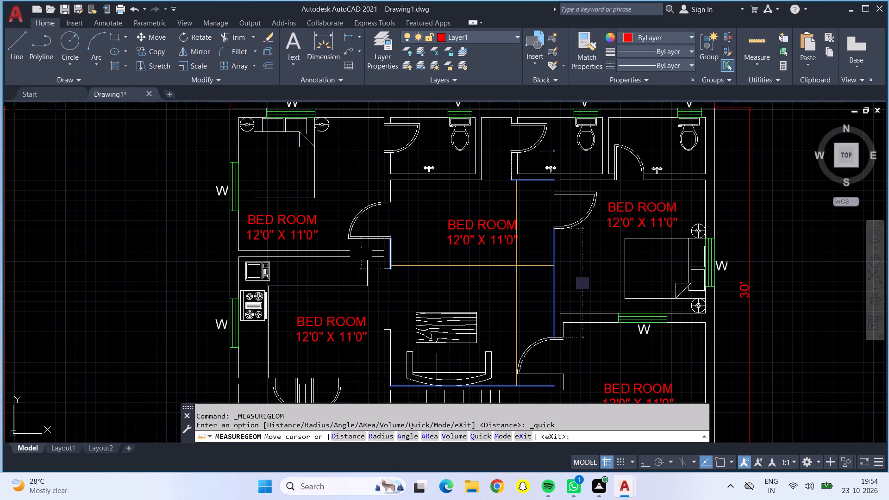
{"action": "key", "text": "Escape"}
Replace both lines of the BED ROOM label in the central living area with LIVING HALL.
{"action": "left_click", "coordinate": [501, 233]}
{"action": "left_click", "coordinate": [498, 231]}
{"action": "double_click", "coordinate": [499, 233]}
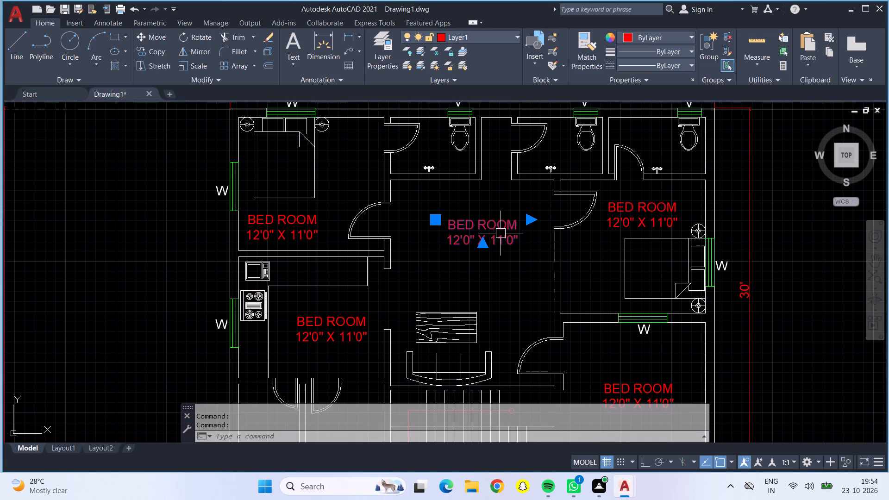
{"action": "double_click", "coordinate": [501, 233]}
{"action": "left_click", "coordinate": [515, 246]}
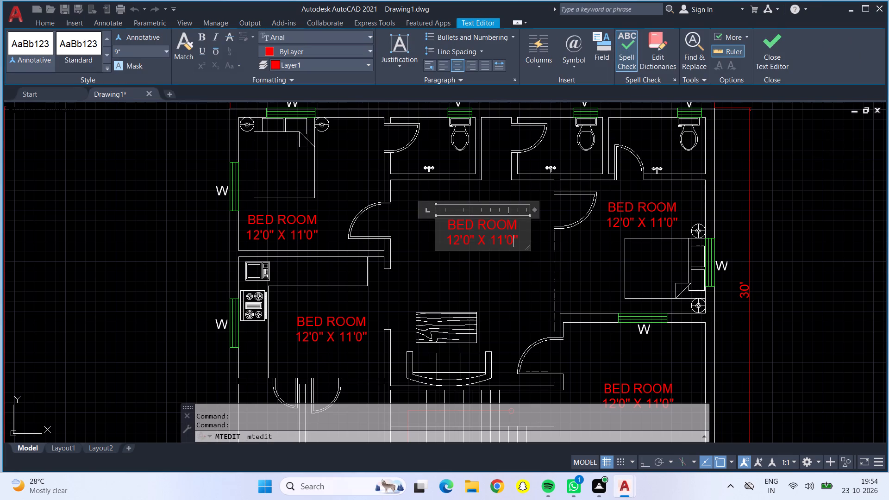
{"action": "left_click", "coordinate": [526, 243]}
{"action": "key", "text": "BackSpace"}
{"action": "key", "text": "BackSpace"}
{"action": "key", "text": "BackSpace"}
{"action": "key", "text": "BackSpace"}
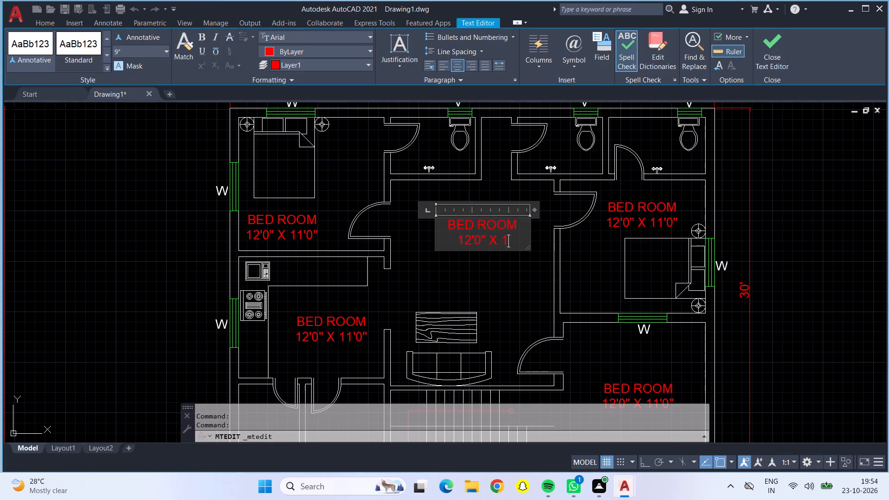
{"action": "key", "text": "BackSpace"}
{"action": "key", "text": "BackSpace"}
{"action": "key", "text": "BackSpace"}
{"action": "key", "text": "BackSpace"}
{"action": "key", "text": "BackSpace"}
{"action": "key", "text": "BackSpace"}
{"action": "key", "text": "BackSpace"}
{"action": "key", "text": "BackSpace"}
{"action": "key", "text": "BackSpace"}
{"action": "key", "text": "BackSpace"}
{"action": "key", "text": "BackSpace"}
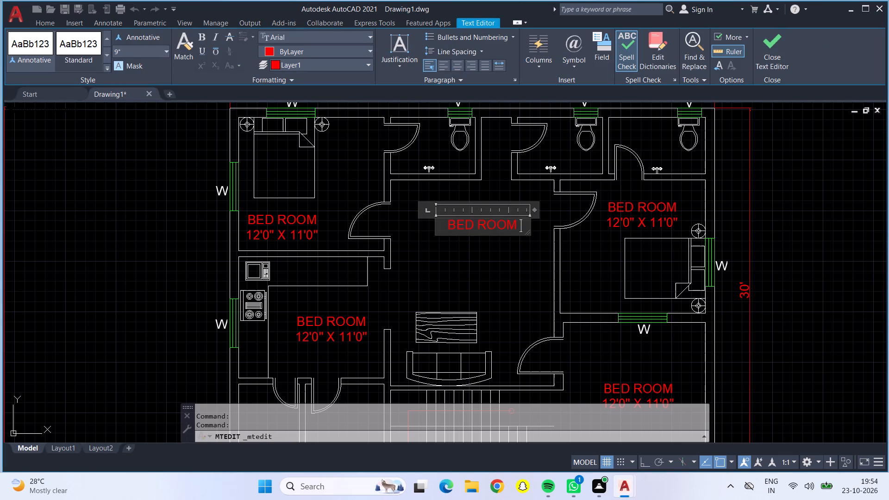
{"action": "key", "text": "BackSpace"}
{"action": "key", "text": "BackSpace"}
{"action": "key", "text": "BackSpace"}
{"action": "key", "text": "BackSpace"}
{"action": "key", "text": "BackSpace"}
{"action": "key", "text": "BackSpace"}
{"action": "key", "text": "BackSpace"}
{"action": "key", "text": "BackSpace"}
{"action": "key", "text": "BackSpace"}
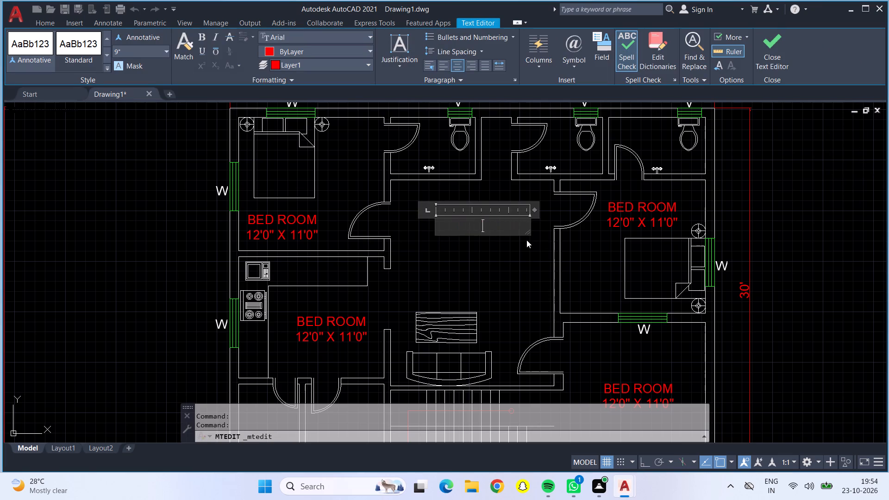
{"action": "type", "text": "LIVING HALL"}
{"action": "key", "text": "space"}
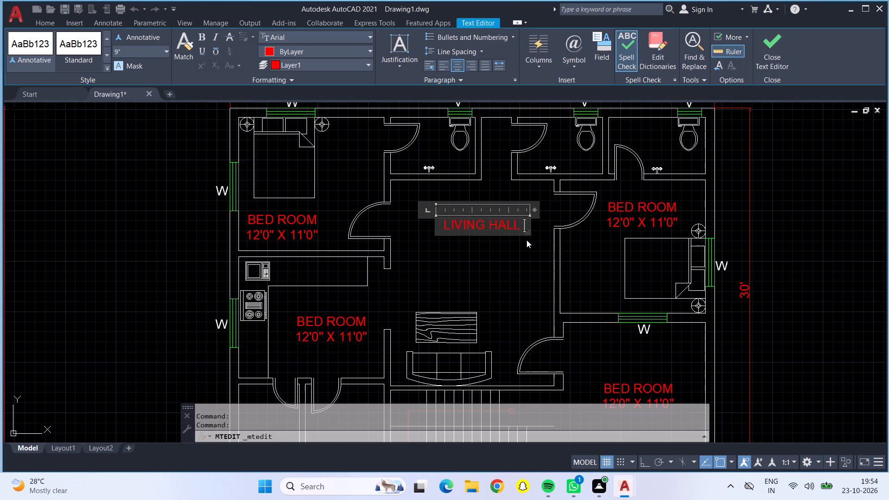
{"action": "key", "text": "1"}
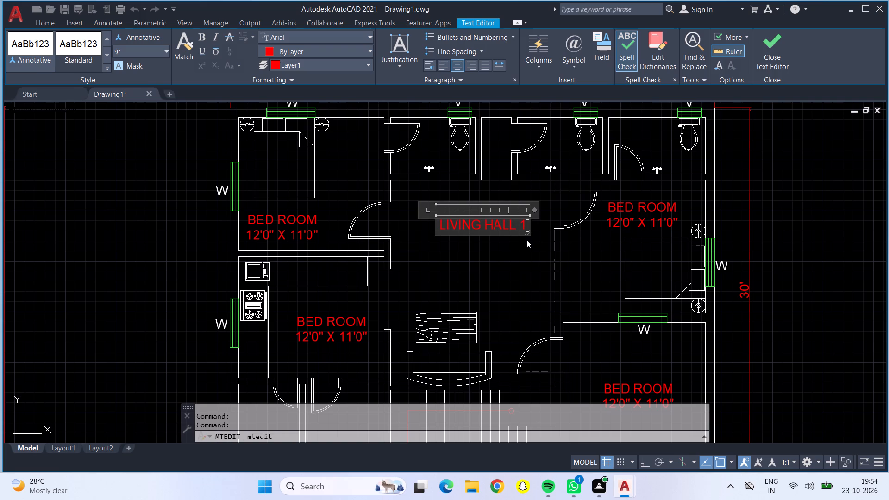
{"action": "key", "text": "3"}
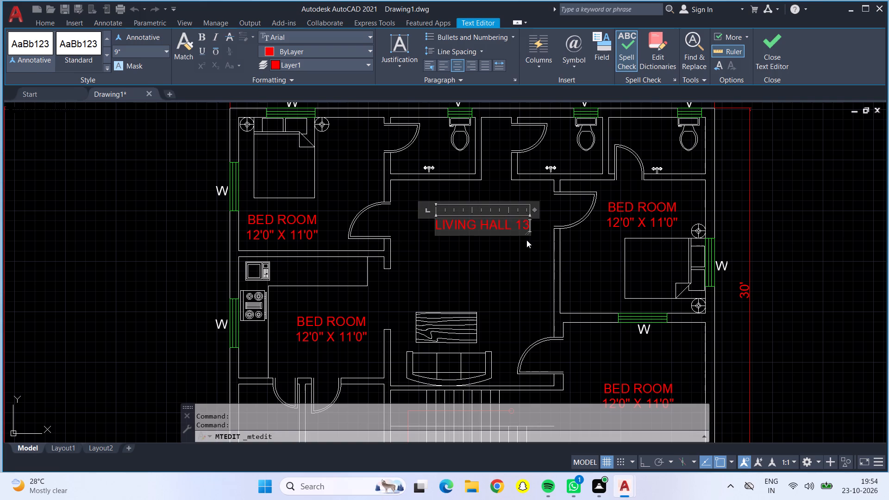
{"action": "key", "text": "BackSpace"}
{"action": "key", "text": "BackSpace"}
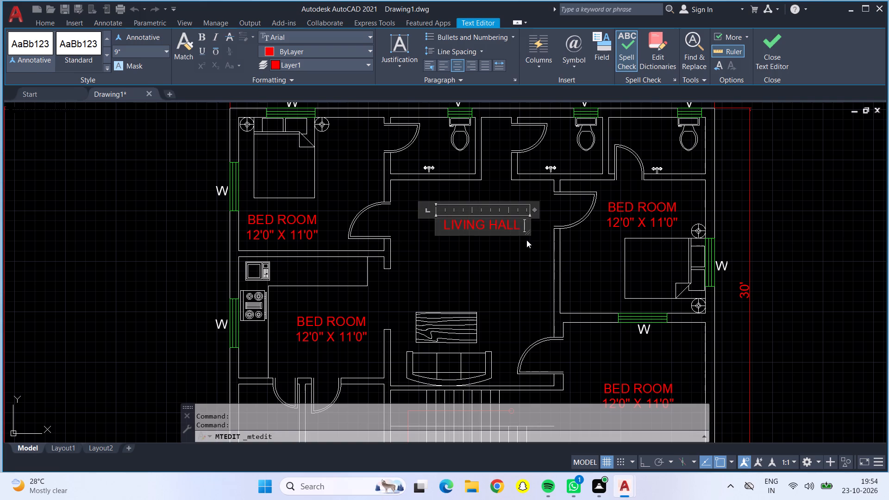
Add the size line 13'0" X 18'0" under LIVING HALL and finish the label.
{"action": "key", "text": "Return"}
{"action": "type", "text": "13'0\""}
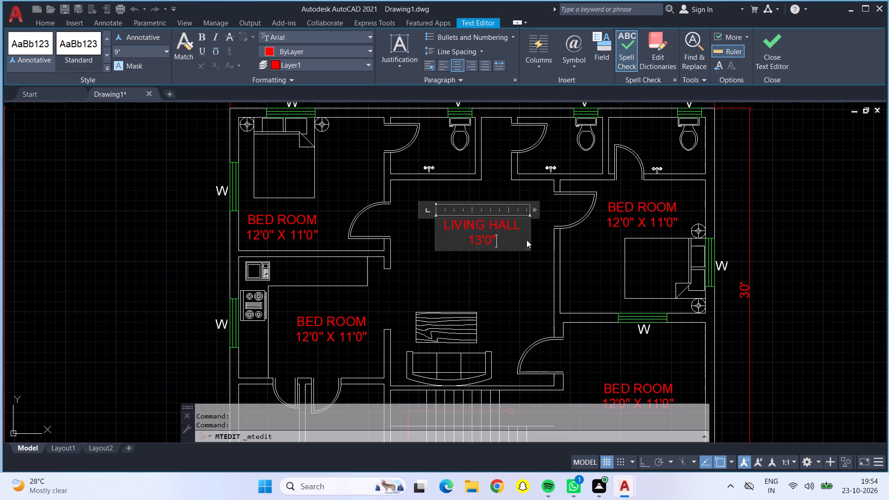
{"action": "key", "text": "space"}
{"action": "key", "text": "space"}
{"action": "type", "text": "X"}
{"action": "key", "text": "space"}
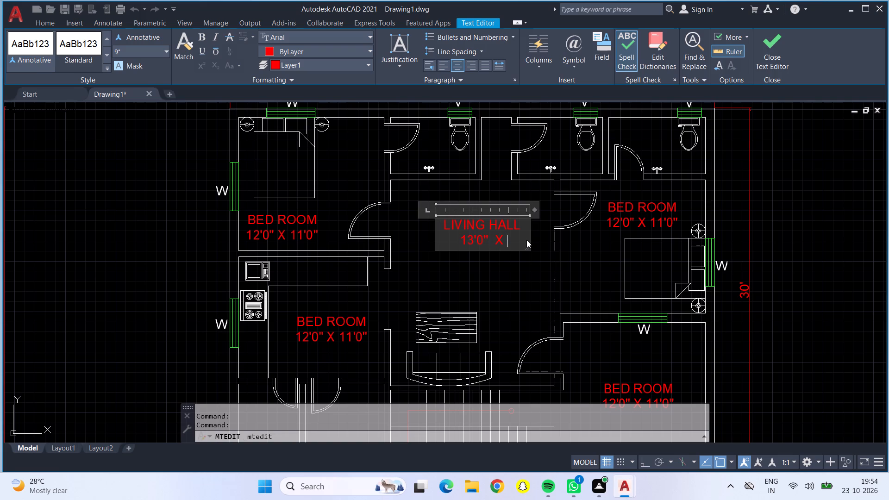
{"action": "type", "text": "18'0\""}
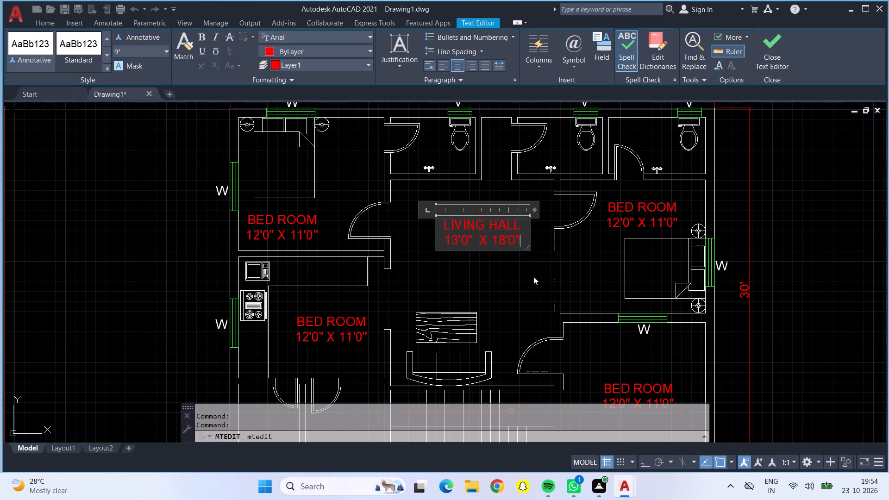
{"action": "left_click", "coordinate": [520, 274]}
Quick-measure the living hall again to check the size on its label.
{"action": "left_click", "coordinate": [752, 36]}
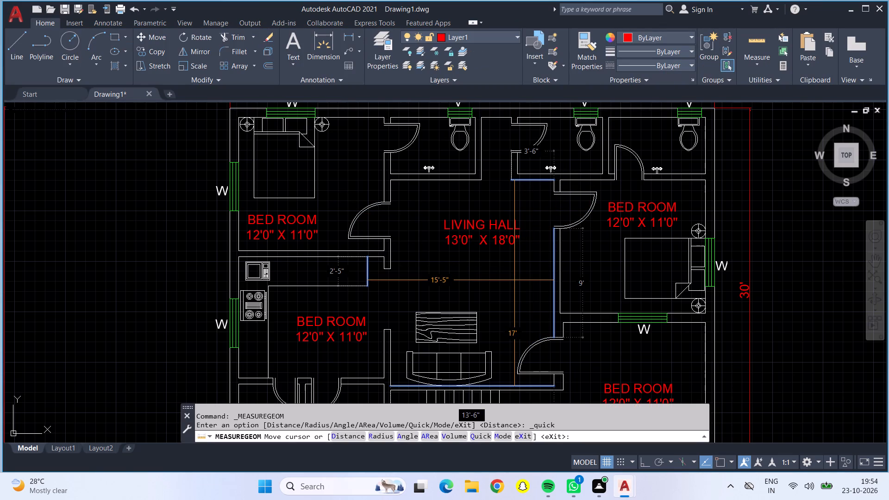
{"action": "left_click", "coordinate": [507, 241]}
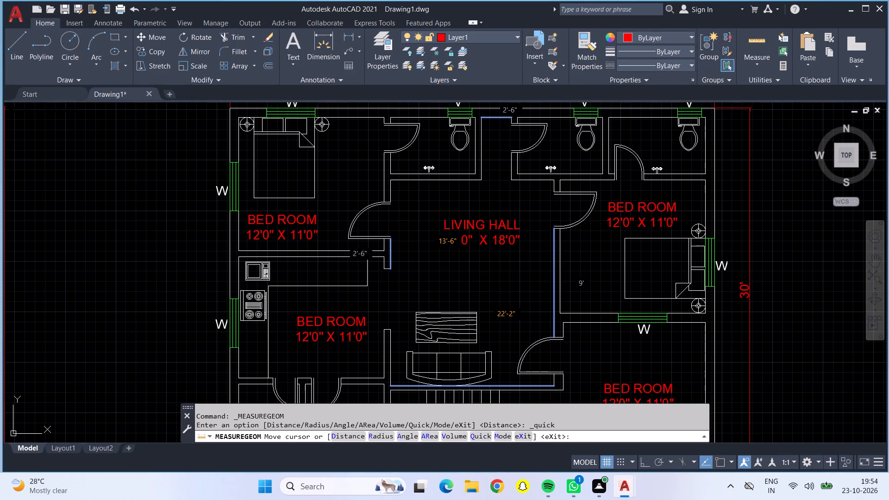
{"action": "key", "text": "Escape"}
Change the second size in the LIVING HALL label to 17'0" and finish the label.
{"action": "double_click", "coordinate": [501, 241]}
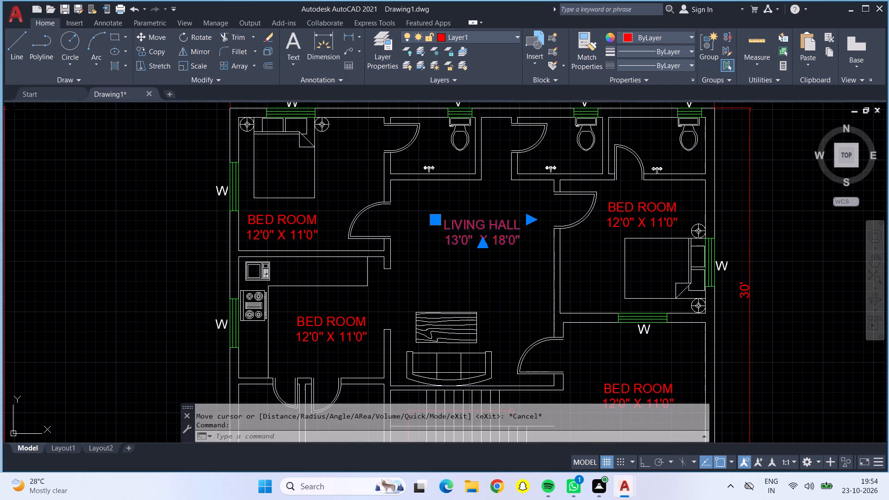
{"action": "double_click", "coordinate": [502, 241]}
{"action": "left_click", "coordinate": [523, 241]}
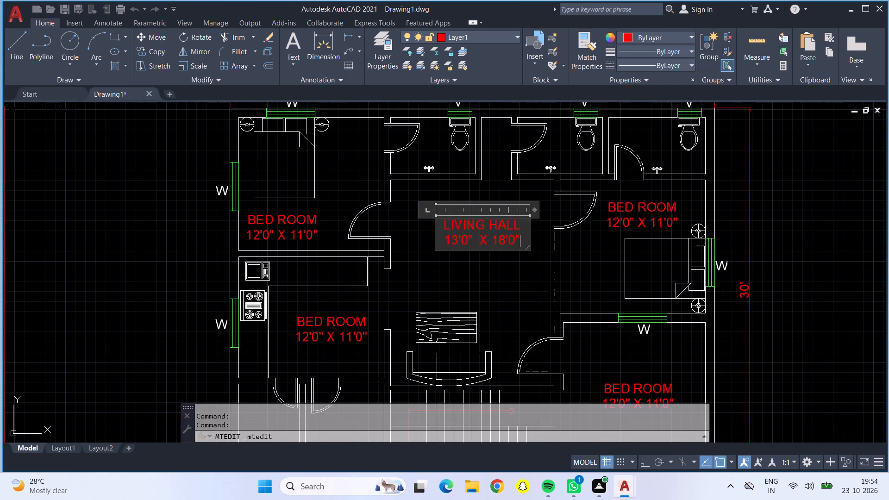
{"action": "key", "text": "BackSpace"}
{"action": "key", "text": "BackSpace"}
{"action": "key", "text": "BackSpace"}
{"action": "key", "text": "BackSpace"}
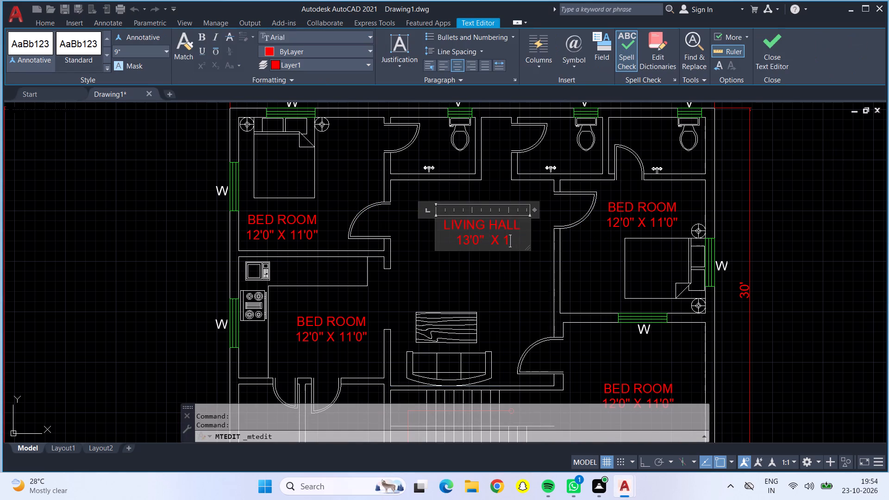
{"action": "type", "text": "7'"}
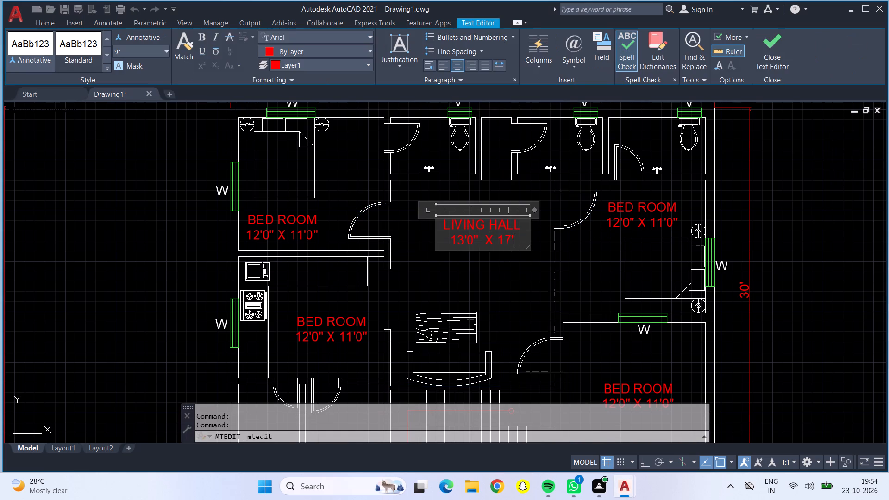
{"action": "type", "text": "0\""}
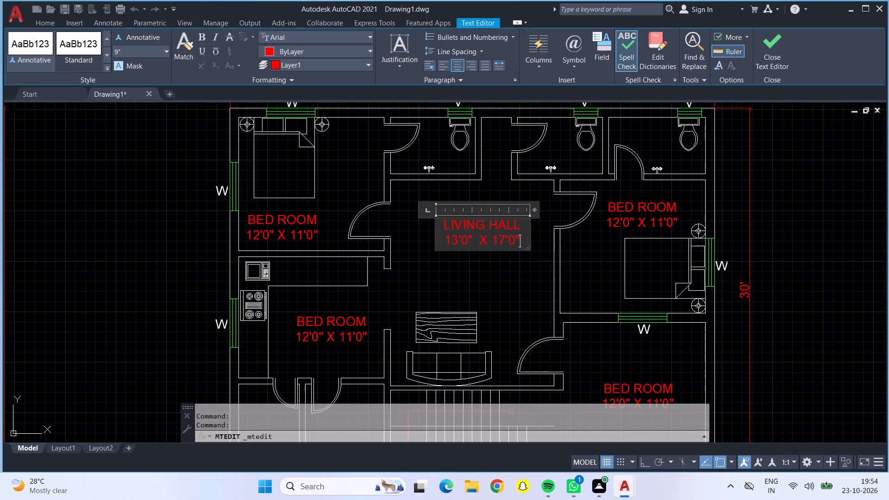
{"action": "left_click", "coordinate": [524, 293]}
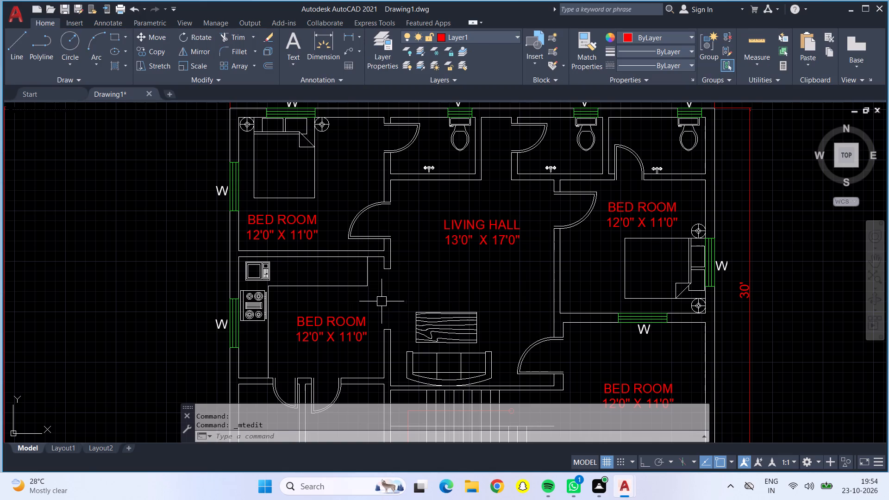
Quick-measure the kitchen with the stove and sink, beside the living hall.
{"action": "middle_click_drag", "start_coordinate": [386, 301], "coordinate": [383, 266]}
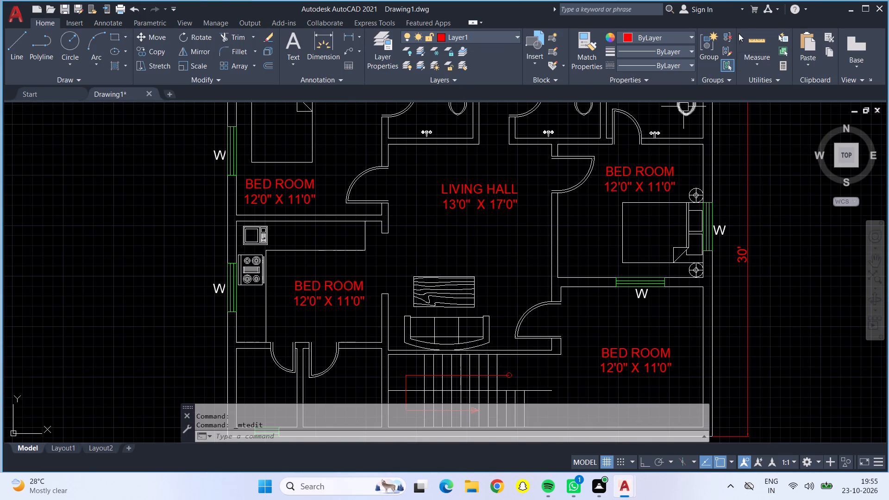
{"action": "left_click", "coordinate": [749, 38]}
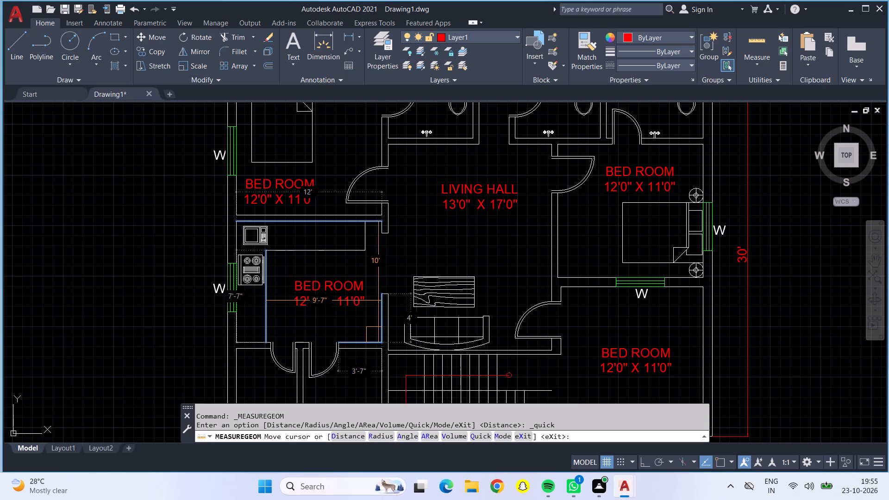
{"action": "key", "text": "Escape"}
Open the kitchen's BED ROOM label for editing and clear both of its lines.
{"action": "left_click", "coordinate": [344, 292]}
{"action": "left_click", "coordinate": [342, 291]}
{"action": "double_click", "coordinate": [348, 291]}
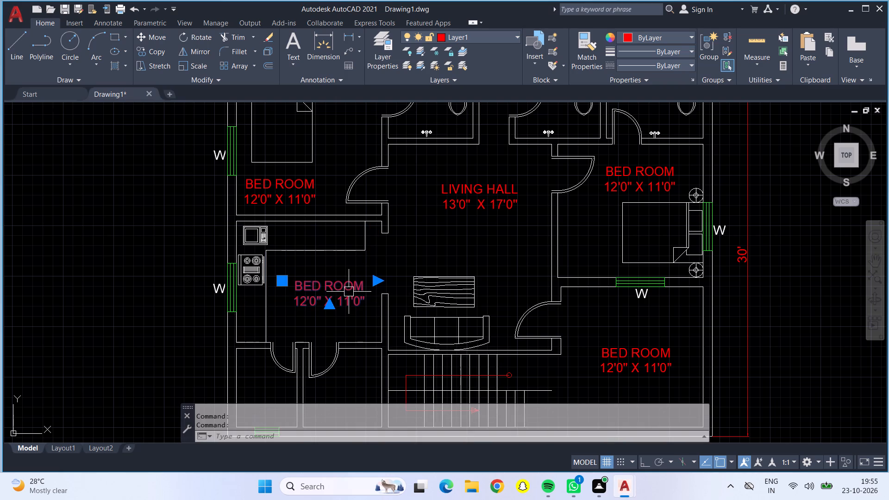
{"action": "double_click", "coordinate": [349, 292]}
{"action": "left_click", "coordinate": [366, 296]}
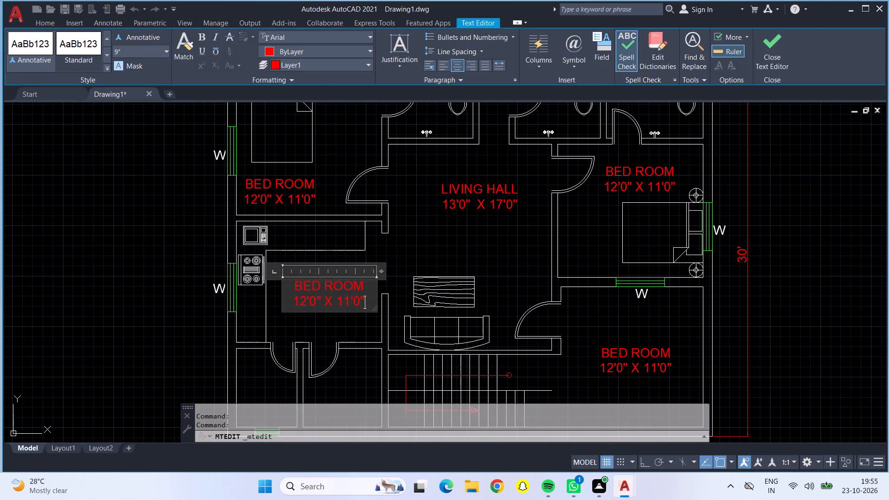
{"action": "key", "text": "BackSpace"}
{"action": "key", "text": "BackSpace"}
{"action": "key", "text": "BackSpace"}
{"action": "key", "text": "BackSpace"}
{"action": "key", "text": "BackSpace"}
{"action": "key", "text": "BackSpace"}
{"action": "key", "text": "BackSpace"}
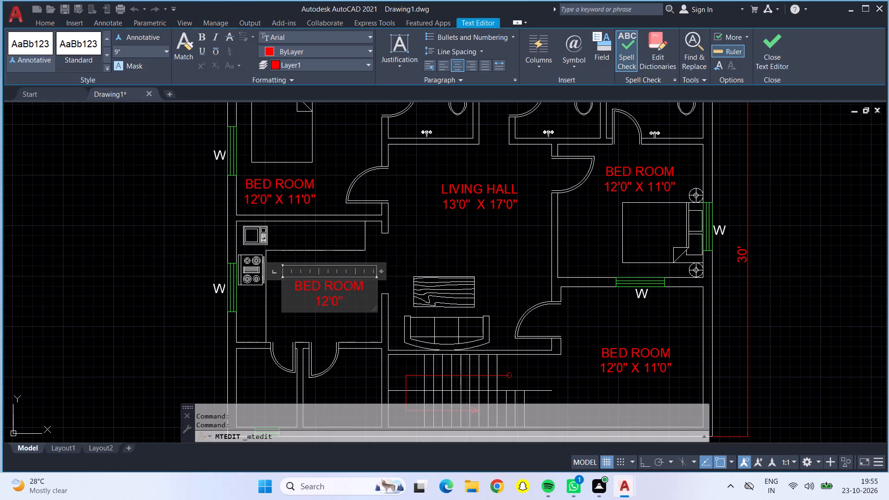
{"action": "key", "text": "BackSpace"}
{"action": "key", "text": "BackSpace"}
{"action": "key", "text": "BackSpace"}
{"action": "key", "text": "BackSpace"}
{"action": "key", "text": "BackSpace"}
{"action": "key", "text": "BackSpace"}
{"action": "key", "text": "BackSpace"}
{"action": "key", "text": "BackSpace"}
{"action": "key", "text": "BackSpace"}
{"action": "key", "text": "BackSpace"}
{"action": "key", "text": "BackSpace"}
{"action": "key", "text": "BackSpace"}
{"action": "key", "text": "BackSpace"}
{"action": "key", "text": "BackSpace"}
{"action": "key", "text": "BackSpace"}
{"action": "key", "text": "BackSpace"}
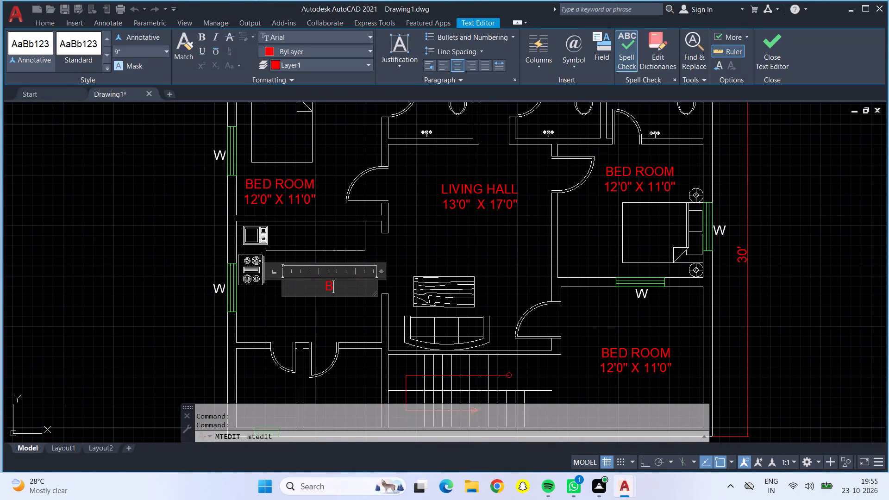
{"action": "key", "text": "BackSpace"}
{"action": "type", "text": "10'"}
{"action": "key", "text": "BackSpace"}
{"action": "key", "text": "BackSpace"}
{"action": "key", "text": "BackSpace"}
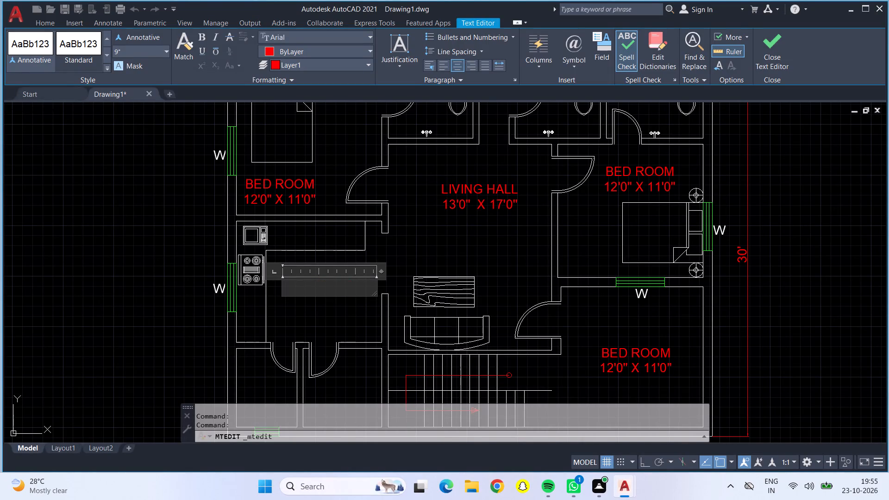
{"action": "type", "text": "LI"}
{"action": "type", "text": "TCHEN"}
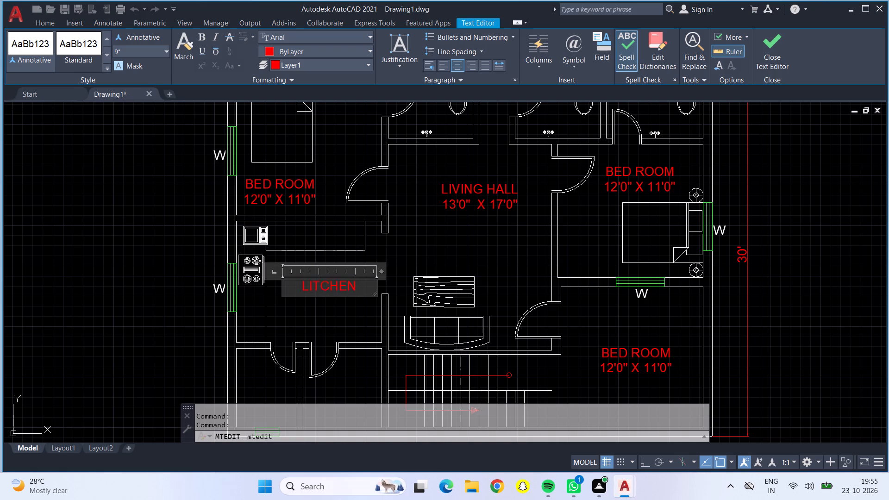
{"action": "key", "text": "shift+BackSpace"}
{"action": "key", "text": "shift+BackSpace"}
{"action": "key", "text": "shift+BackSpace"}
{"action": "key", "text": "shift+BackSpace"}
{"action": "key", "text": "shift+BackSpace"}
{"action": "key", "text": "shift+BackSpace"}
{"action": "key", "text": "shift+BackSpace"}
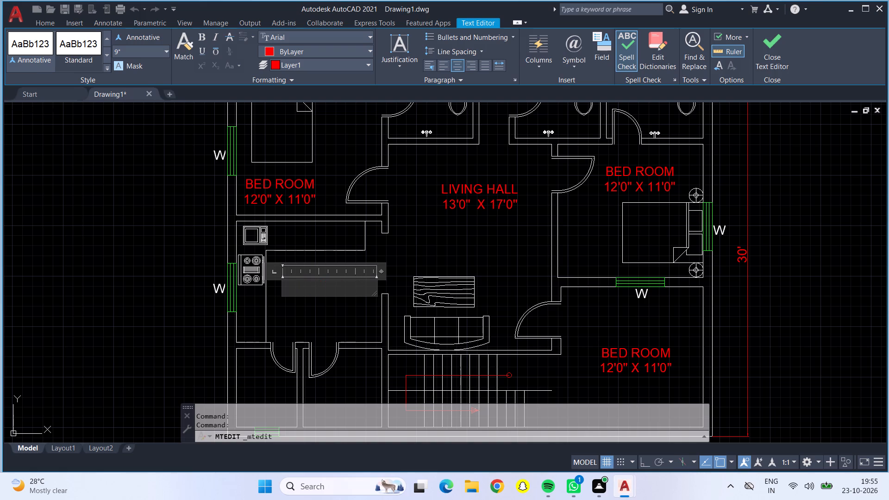
Enter KITCHEN with the size 10'0" X 12'0" on the second line of the kitchen label and finish it.
{"action": "type", "text": "KI"}
{"action": "type", "text": "TCHEN"}
{"action": "key", "text": "space"}
{"action": "key", "text": "Return"}
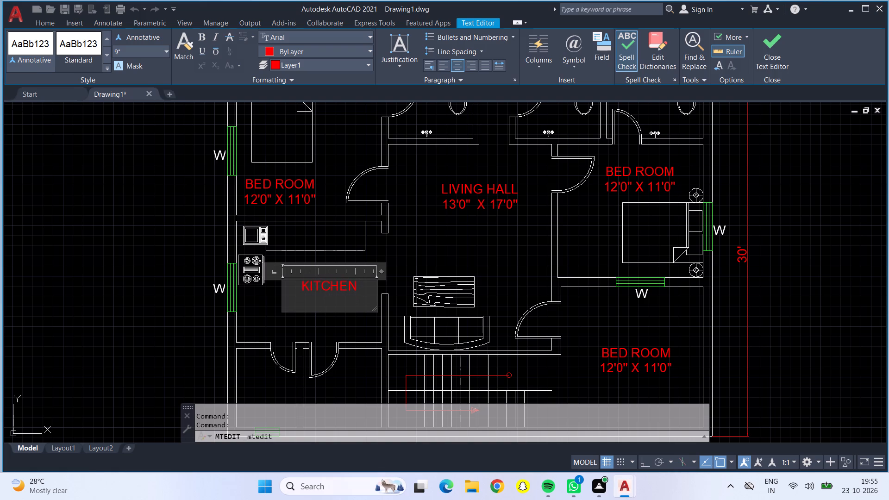
{"action": "type", "text": "10'"}
{"action": "type", "text": "0\""}
{"action": "key", "text": "space"}
{"action": "key", "text": "shift+x"}
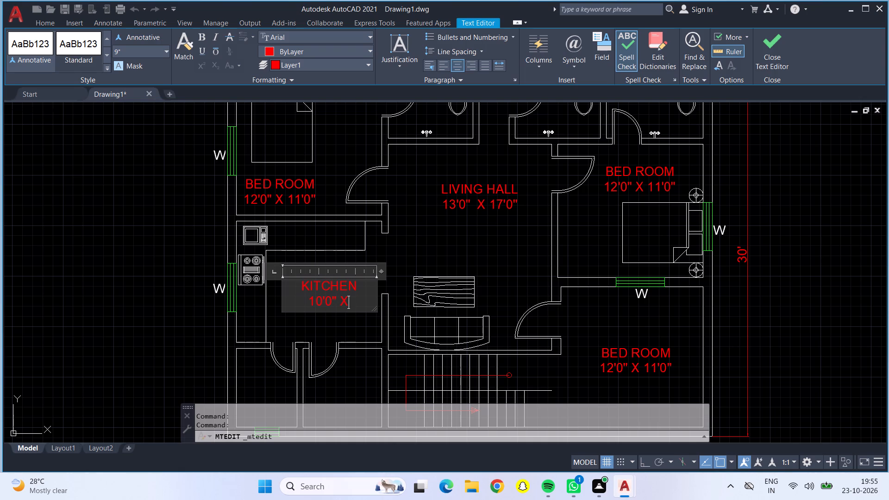
{"action": "key", "text": "space"}
{"action": "type", "text": "1"}
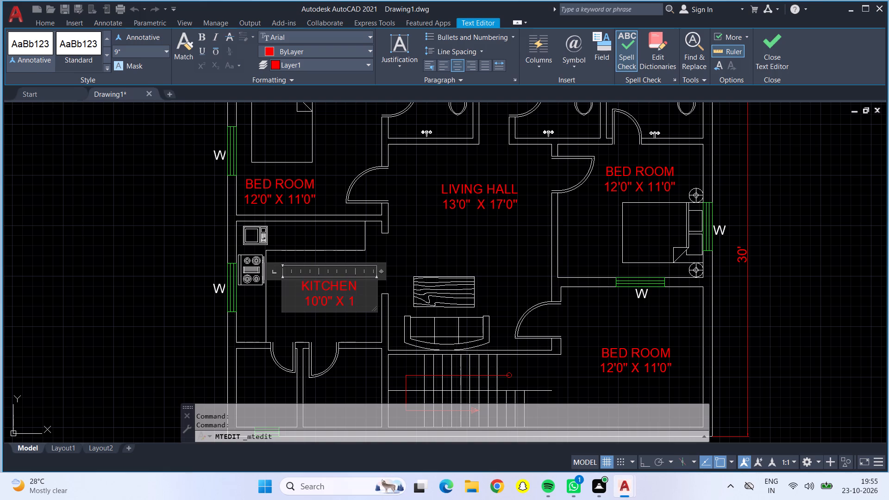
{"action": "key", "text": "2"}
{"action": "key", "text": "apostrophe"}
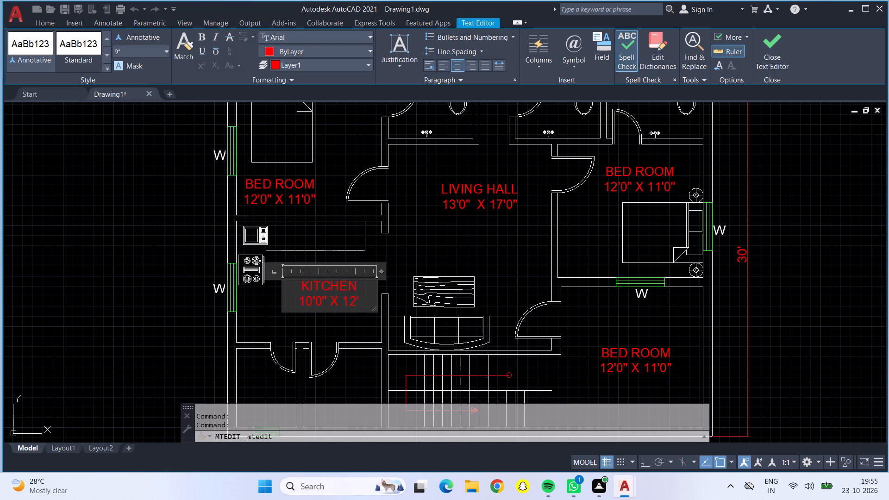
{"action": "type", "text": "0\""}
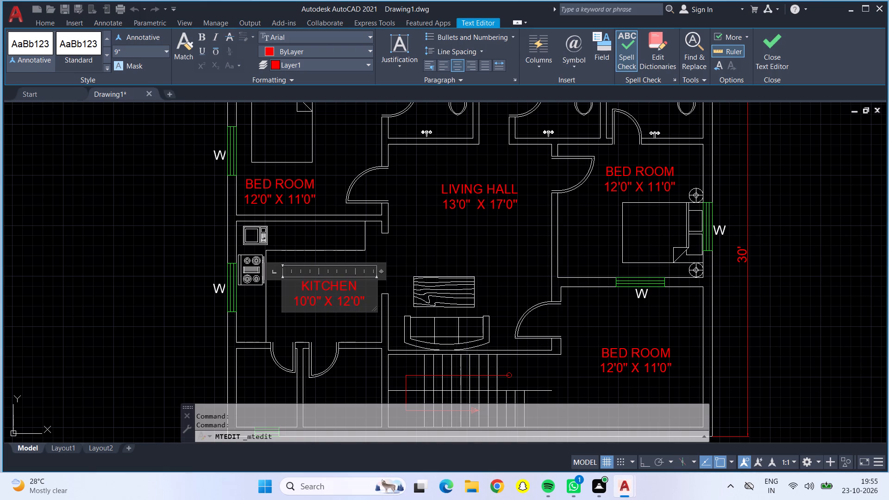
{"action": "left_click", "coordinate": [308, 324]}
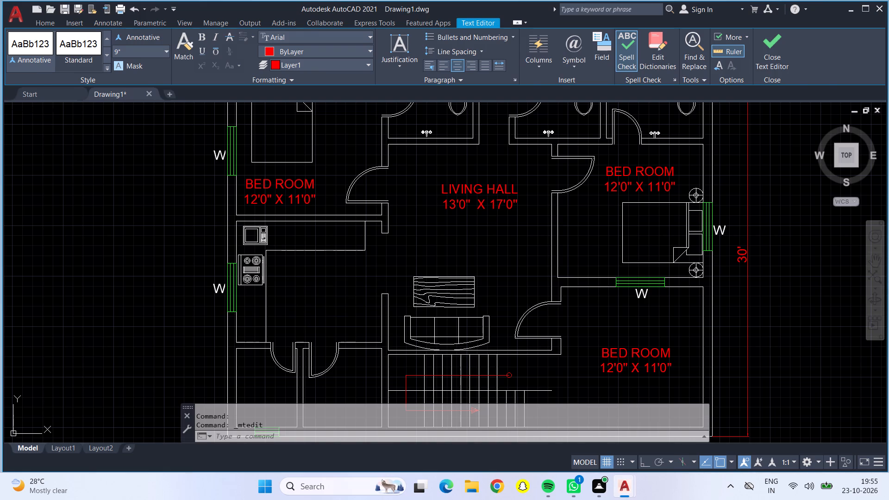
Copy the TOILET label from the first plan's lower toilet into the toilet of the second plan.
{"action": "scroll", "coordinate": [350, 287], "scroll_direction": "down", "scroll_amount": 1}
{"action": "middle_click_drag", "start_coordinate": [458, 258], "coordinate": [362, 212]}
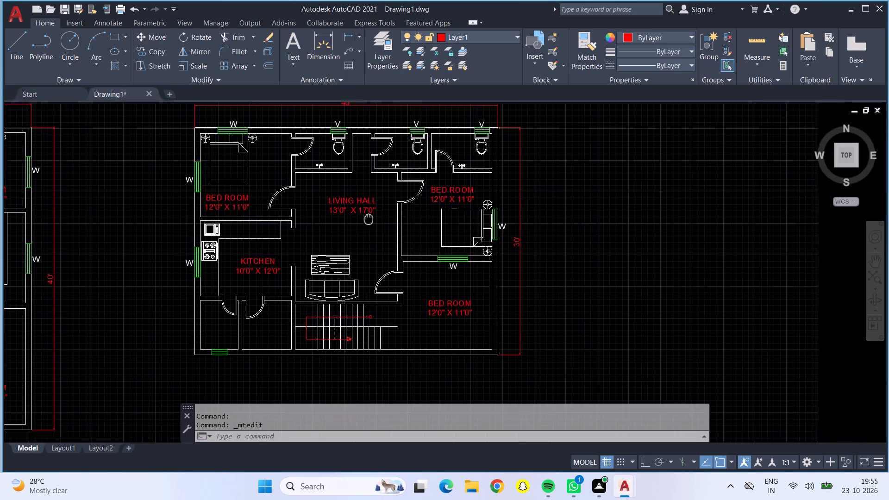
{"action": "middle_click_drag", "start_coordinate": [362, 212], "coordinate": [359, 210]}
{"action": "middle_click_drag", "start_coordinate": [342, 209], "coordinate": [392, 229]}
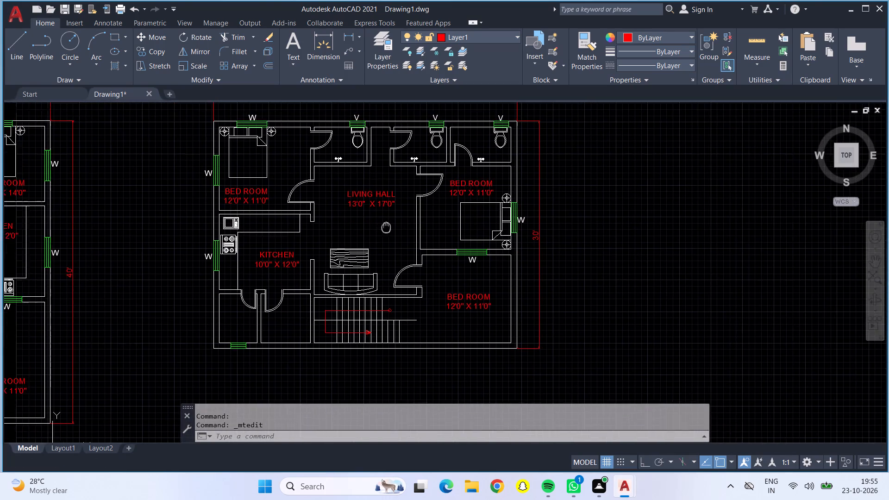
{"action": "middle_click_drag", "start_coordinate": [392, 229], "coordinate": [467, 234]}
{"action": "middle_click_drag", "start_coordinate": [238, 242], "coordinate": [382, 182]}
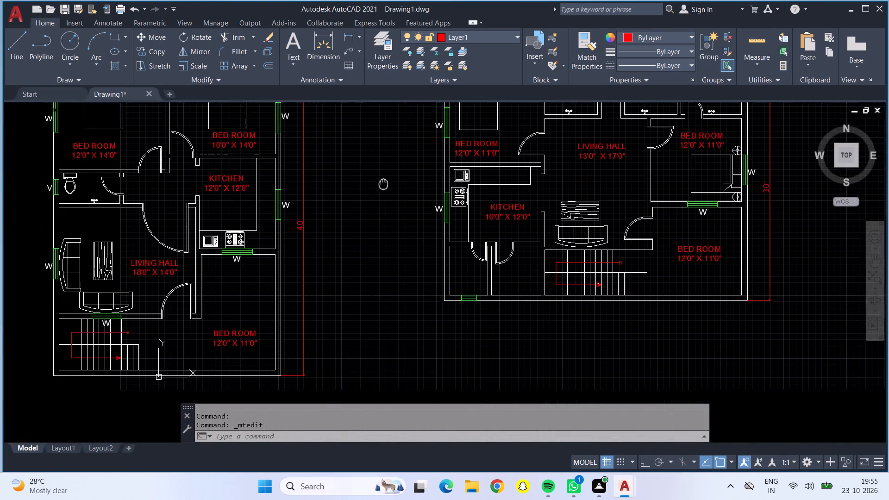
{"action": "middle_click_drag", "start_coordinate": [382, 182], "coordinate": [382, 182]}
{"action": "middle_click_drag", "start_coordinate": [226, 293], "coordinate": [419, 330]}
{"action": "middle_click", "coordinate": [419, 329]}
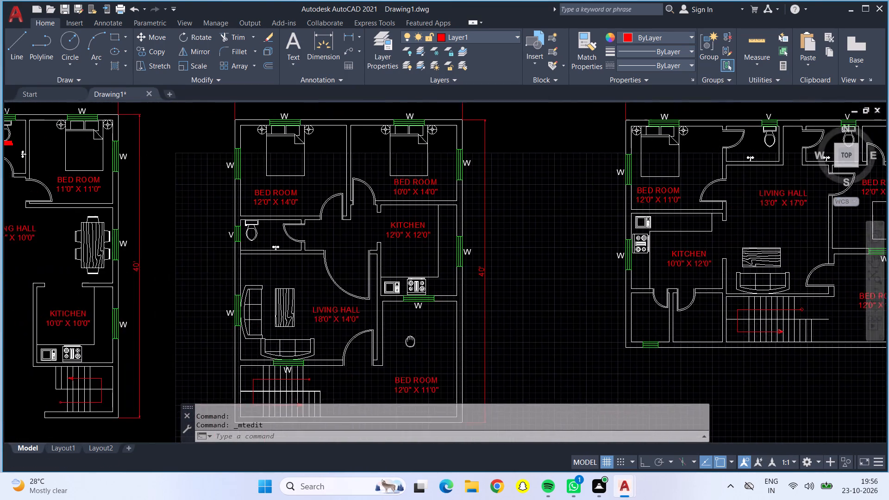
{"action": "middle_click_drag", "start_coordinate": [219, 309], "coordinate": [378, 295]}
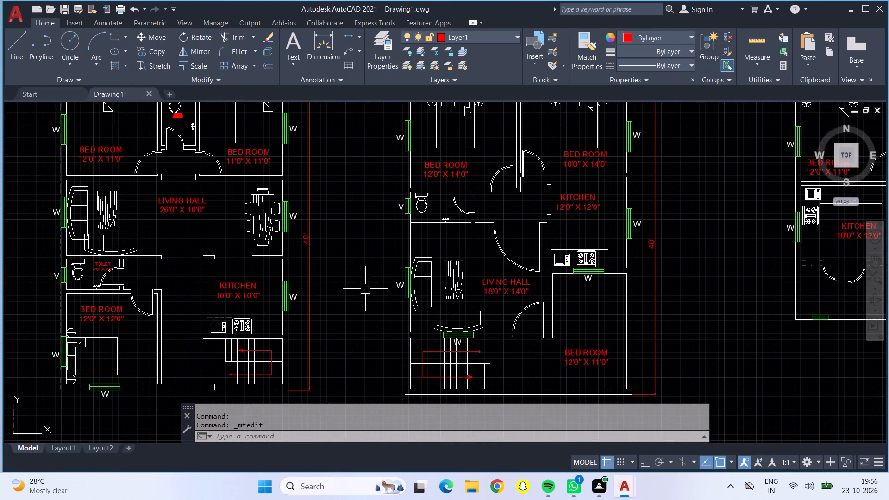
{"action": "middle_click_drag", "start_coordinate": [186, 238], "coordinate": [219, 273]}
{"action": "left_click", "coordinate": [140, 296]}
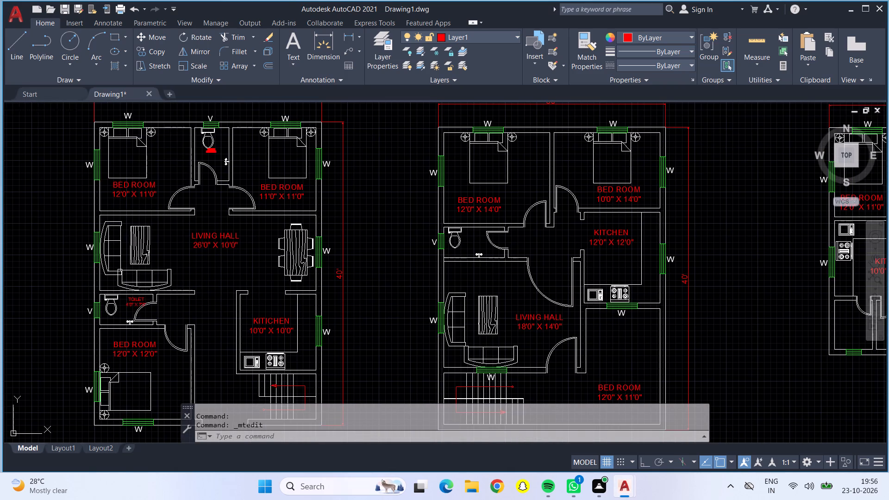
{"action": "left_click", "coordinate": [156, 44]}
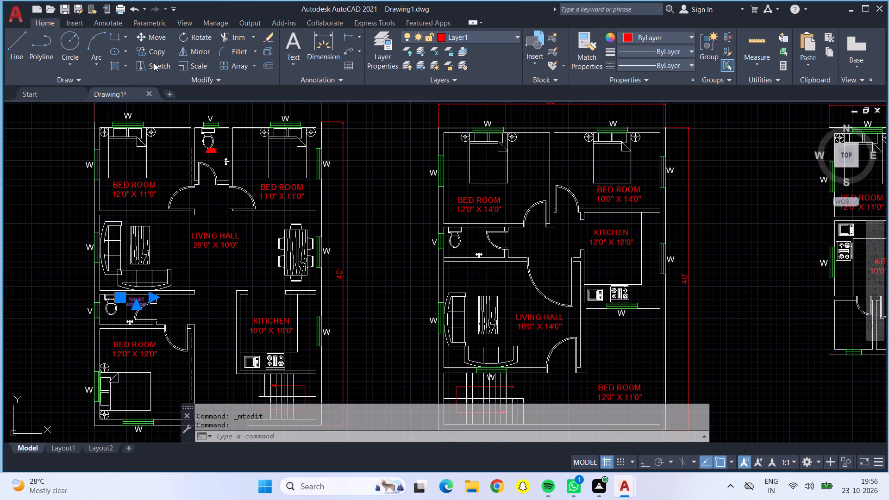
{"action": "left_click", "coordinate": [157, 56]}
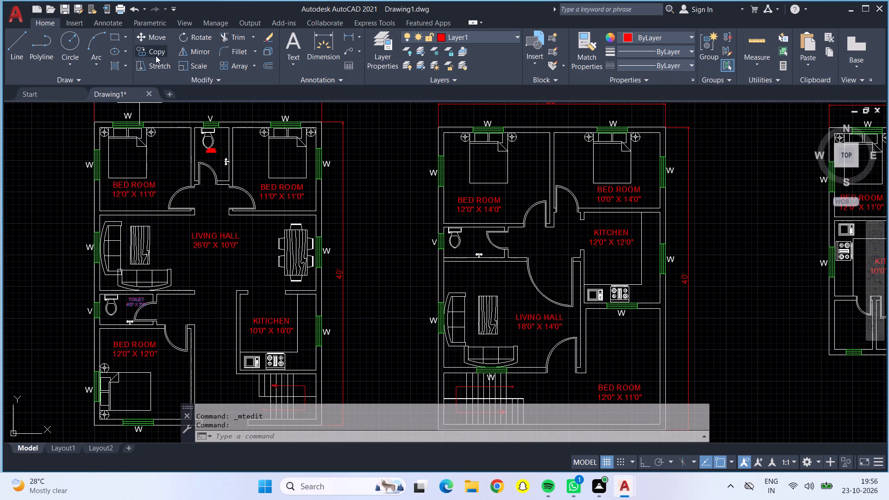
{"action": "left_click", "coordinate": [136, 304]}
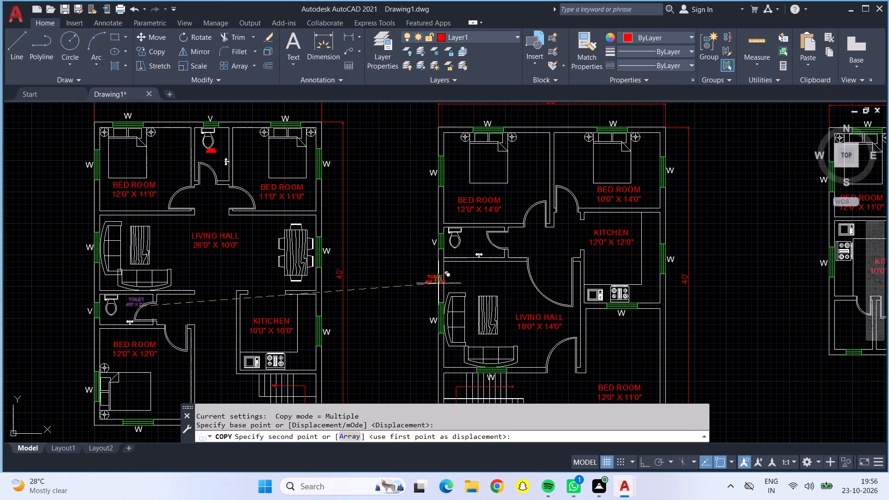
{"action": "left_click", "coordinate": [475, 246]}
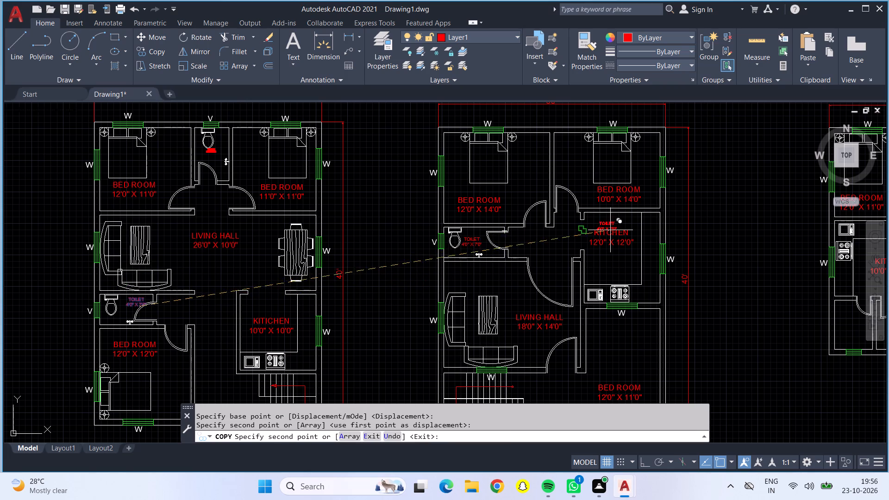
Place further copies of the TOILET label in the three toilets of the 40' wide third plan and end the copying.
{"action": "scroll", "coordinate": [612, 230], "scroll_direction": "down", "scroll_amount": 1}
{"action": "middle_click_drag", "start_coordinate": [749, 228], "coordinate": [365, 264]}
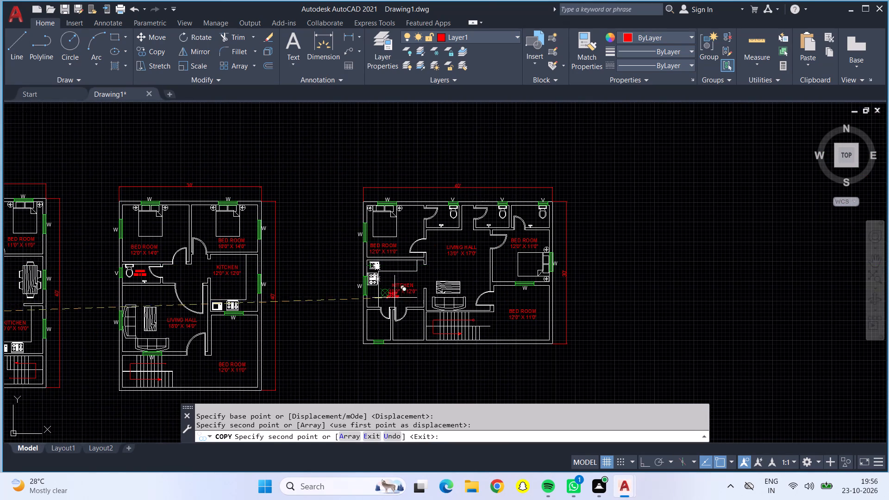
{"action": "scroll", "coordinate": [447, 219], "scroll_direction": "up", "scroll_amount": 3}
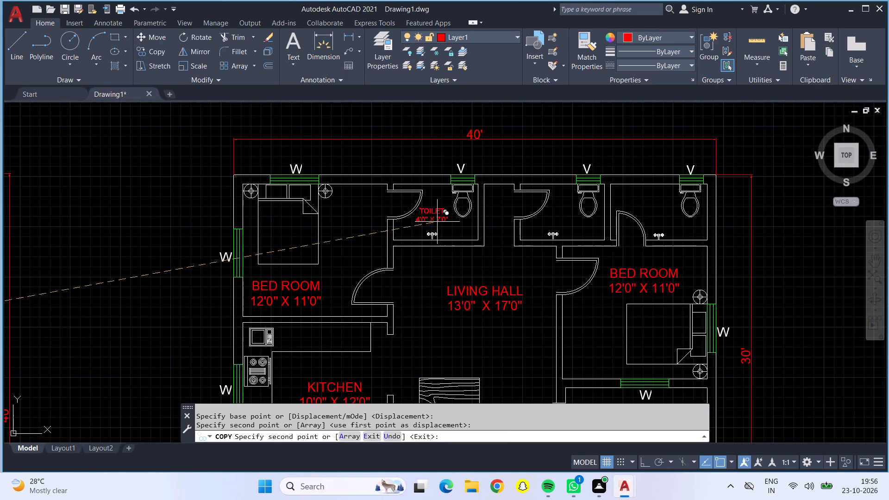
{"action": "left_click", "coordinate": [437, 224]}
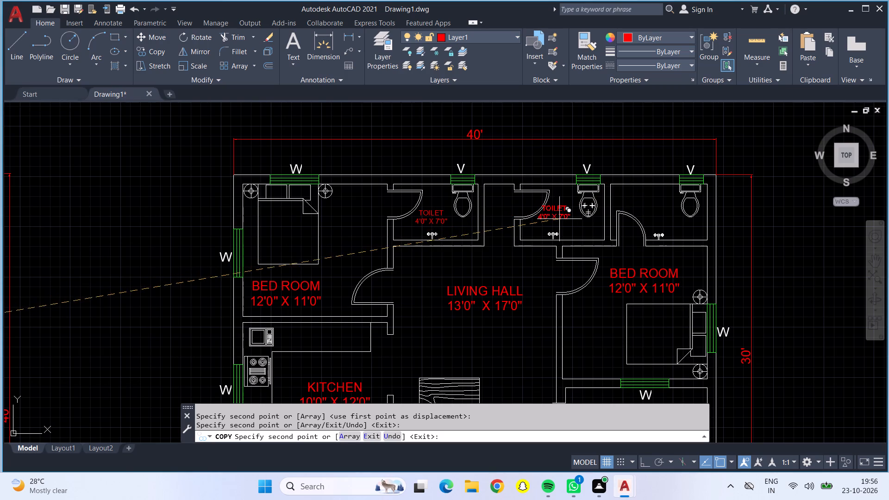
{"action": "left_click", "coordinate": [566, 222]}
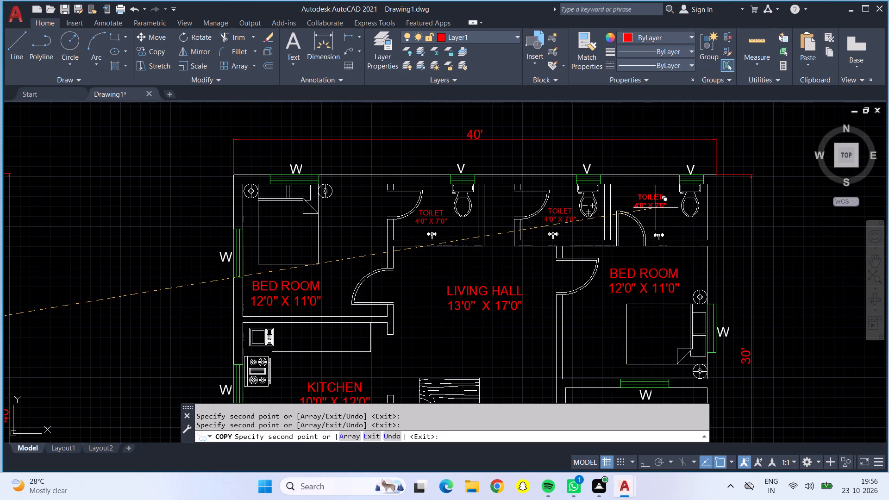
{"action": "left_click", "coordinate": [657, 208]}
{"action": "key", "text": "Escape"}
Quick-measure the toilets along the upper wall of the 40' wide third plan.
{"action": "scroll", "coordinate": [659, 204], "scroll_direction": "down", "scroll_amount": 2}
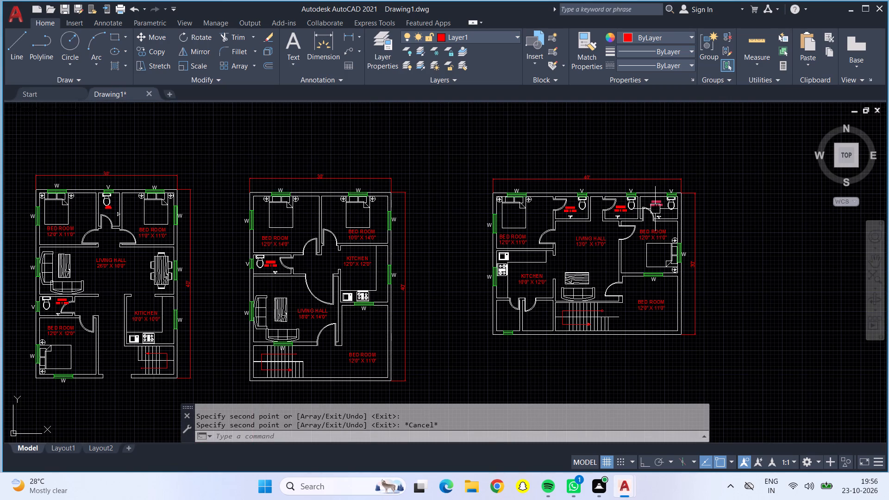
{"action": "scroll", "coordinate": [569, 206], "scroll_direction": "up", "scroll_amount": 2}
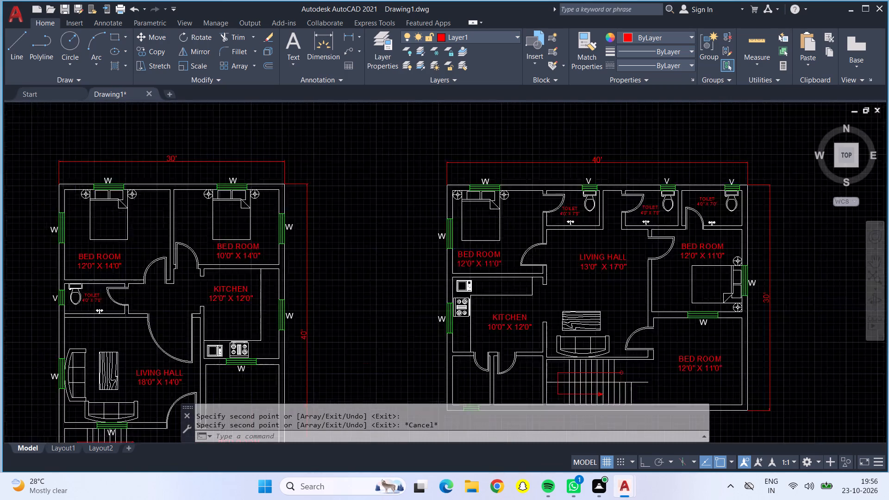
{"action": "scroll", "coordinate": [569, 206], "scroll_direction": "up", "scroll_amount": 1}
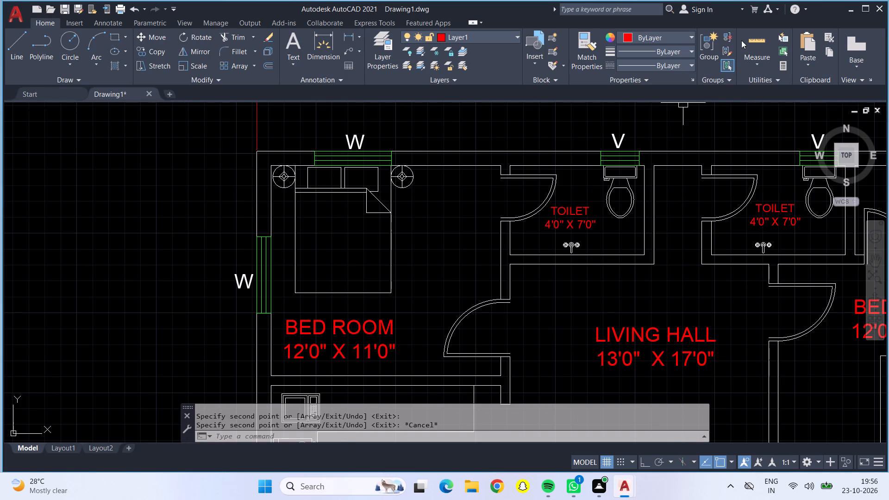
{"action": "left_click", "coordinate": [753, 39]}
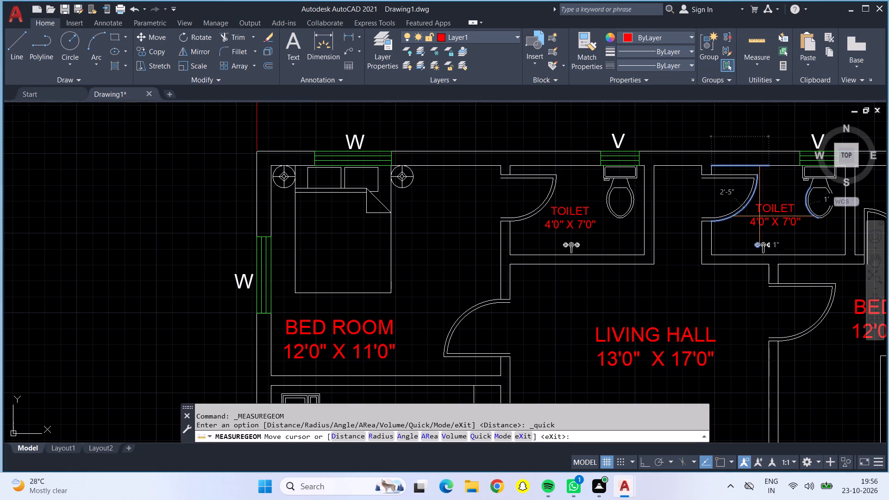
{"action": "middle_click_drag", "start_coordinate": [768, 216], "coordinate": [376, 259]}
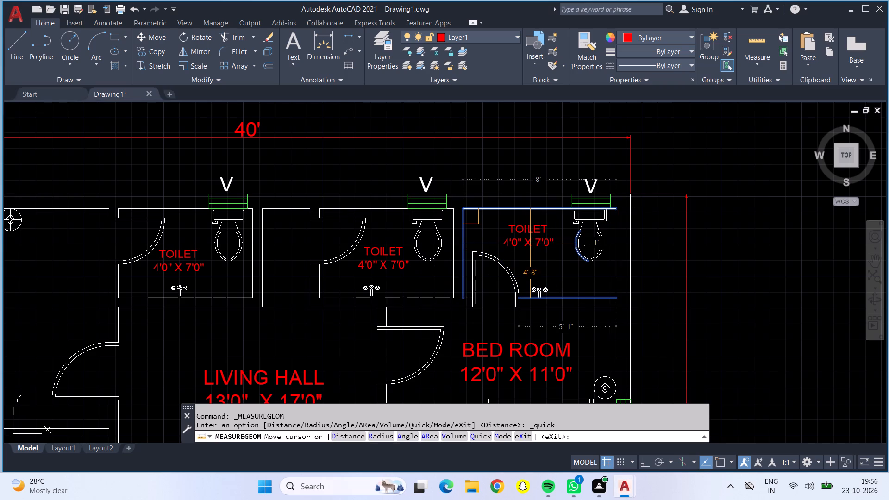
{"action": "key", "text": "Escape"}
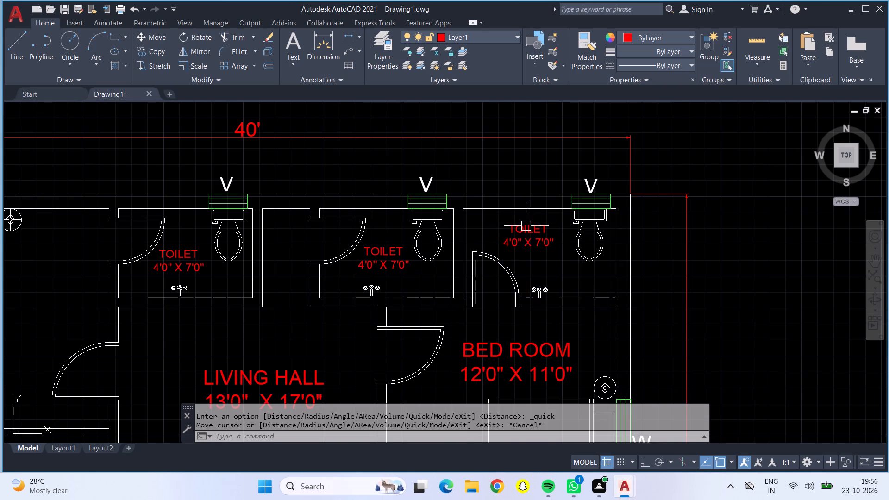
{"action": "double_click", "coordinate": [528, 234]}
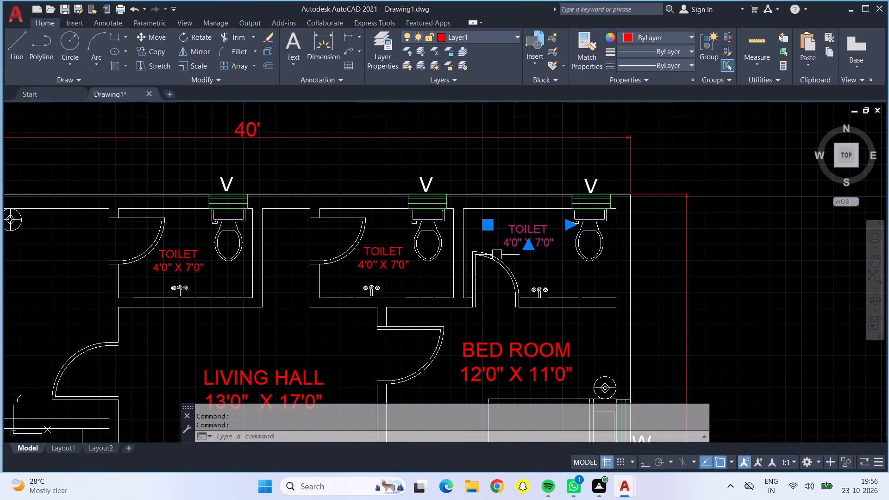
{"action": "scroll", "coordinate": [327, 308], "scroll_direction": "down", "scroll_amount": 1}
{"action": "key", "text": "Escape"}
Change the size on the TOILET label above the upper bedroom beside the 30' dimension to 4'0" X 8'0" in the 40' wide third plan.
{"action": "scroll", "coordinate": [283, 322], "scroll_direction": "down", "scroll_amount": 1}
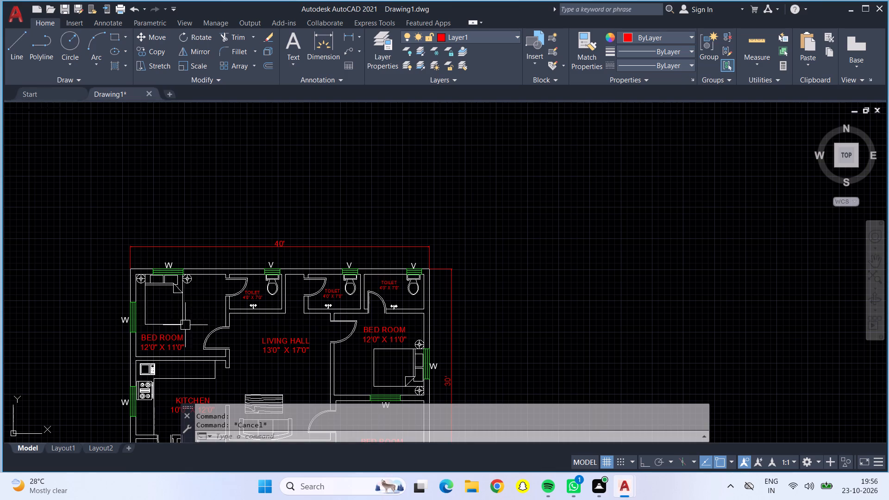
{"action": "middle_click_drag", "start_coordinate": [214, 306], "coordinate": [254, 320]}
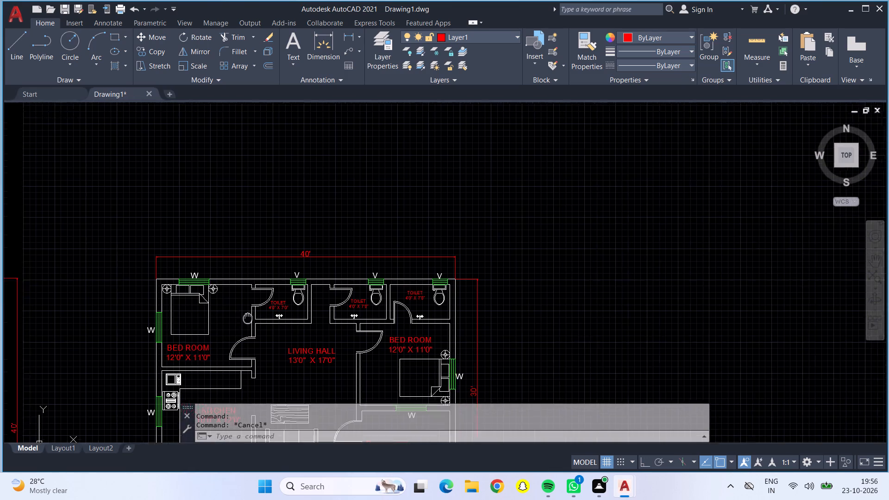
{"action": "middle_click_drag", "start_coordinate": [254, 320], "coordinate": [277, 322]}
{"action": "double_click", "coordinate": [457, 305]}
{"action": "scroll", "coordinate": [457, 305], "scroll_direction": "up", "scroll_amount": 2}
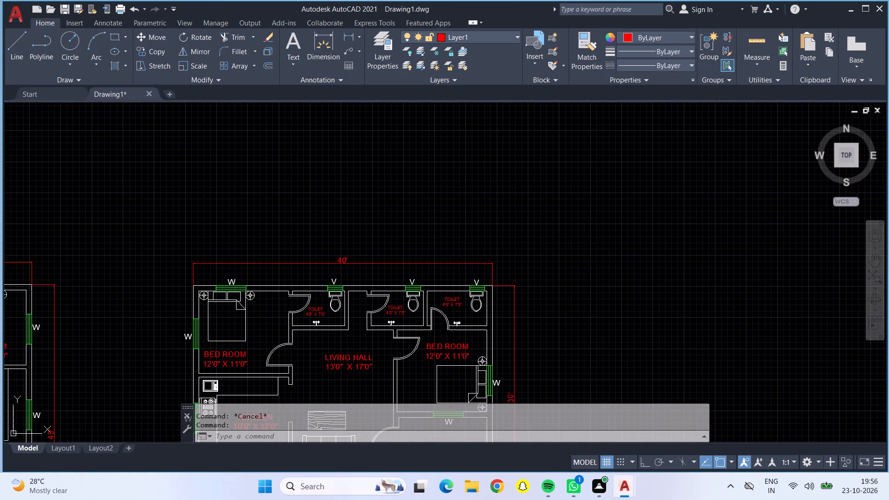
{"action": "scroll", "coordinate": [457, 305], "scroll_direction": "up", "scroll_amount": 3}
{"action": "left_click", "coordinate": [487, 303]}
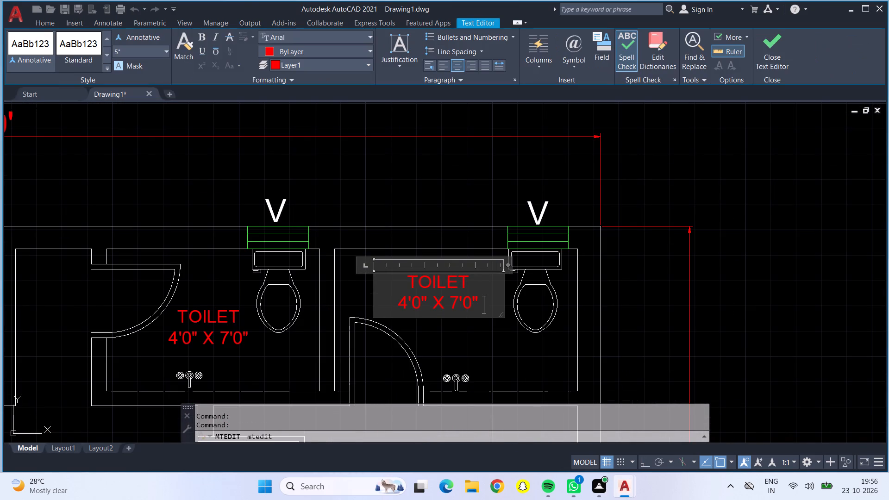
{"action": "key", "text": "BackSpace"}
{"action": "key", "text": "BackSpace"}
{"action": "key", "text": "BackSpace"}
{"action": "key", "text": "BackSpace"}
{"action": "key", "text": "BackSpace"}
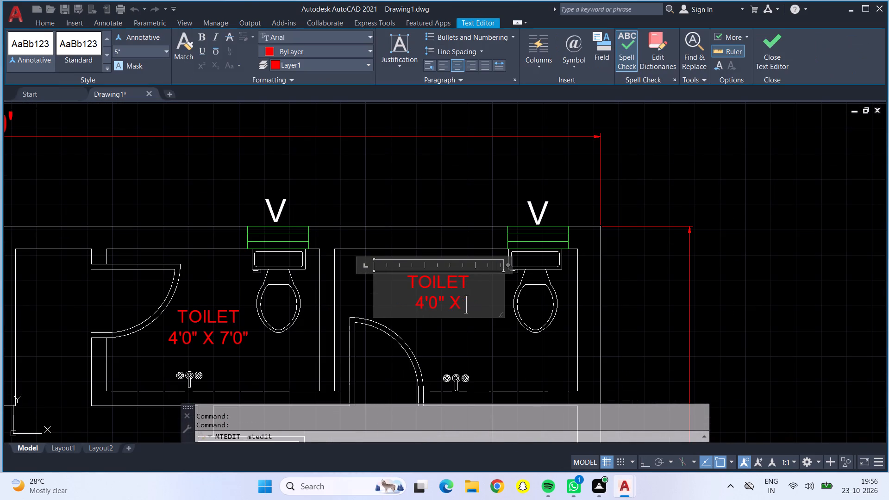
{"action": "type", "text": "8'0\""}
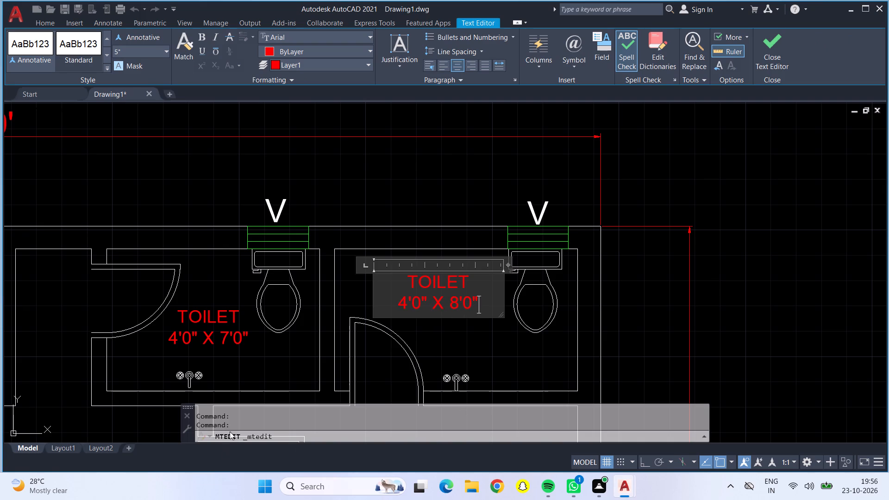
{"action": "left_click", "coordinate": [379, 188]}
Place a multiline text box in the unlabelled room between the kitchen and the lower wall, beside the staircase of the third plan.
{"action": "scroll", "coordinate": [385, 187], "scroll_direction": "down", "scroll_amount": 5}
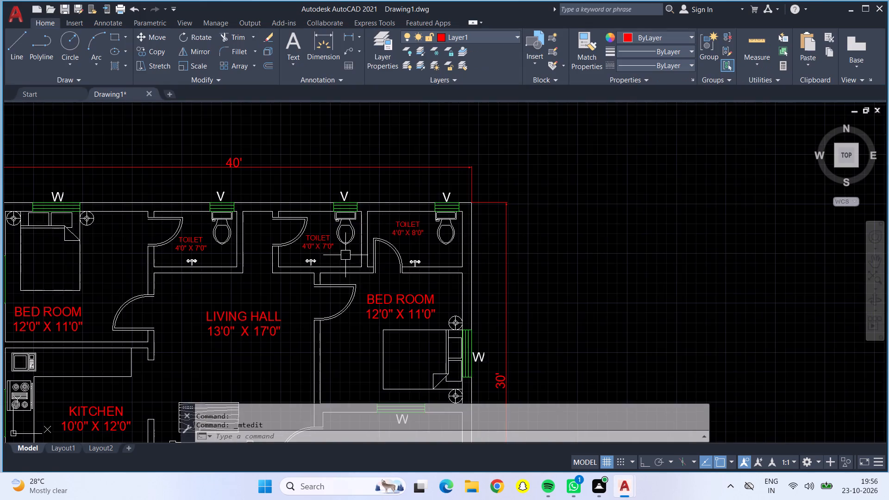
{"action": "scroll", "coordinate": [304, 307], "scroll_direction": "down", "scroll_amount": 1}
{"action": "middle_click_drag", "start_coordinate": [243, 342], "coordinate": [371, 236]}
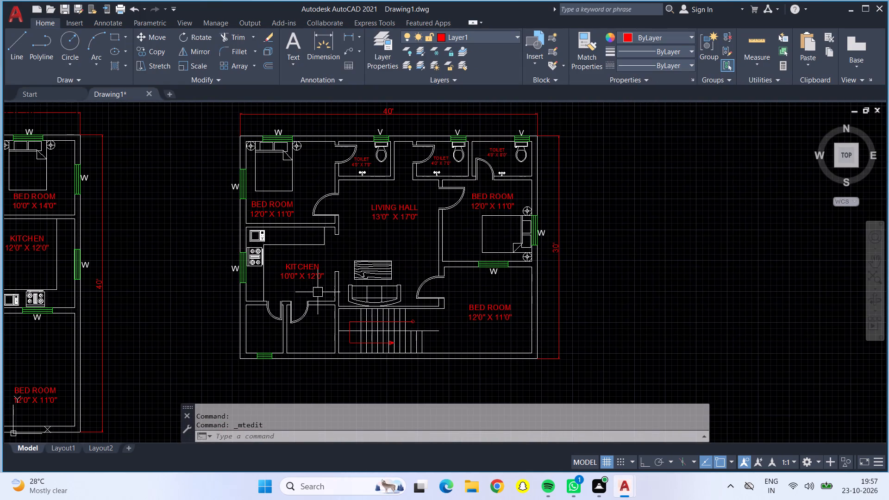
{"action": "scroll", "coordinate": [296, 330], "scroll_direction": "up", "scroll_amount": 1}
{"action": "middle_click_drag", "start_coordinate": [313, 334], "coordinate": [376, 343]}
{"action": "scroll", "coordinate": [376, 342], "scroll_direction": "up", "scroll_amount": 1}
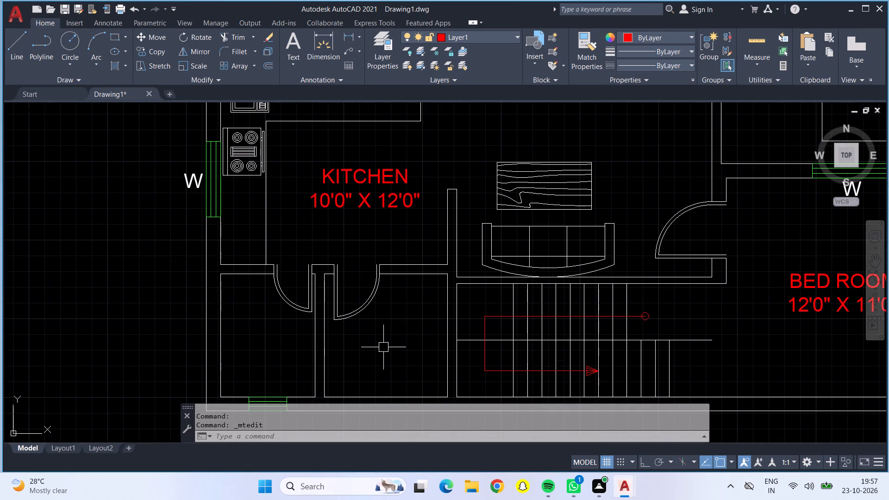
{"action": "middle_click_drag", "start_coordinate": [384, 349], "coordinate": [420, 300]}
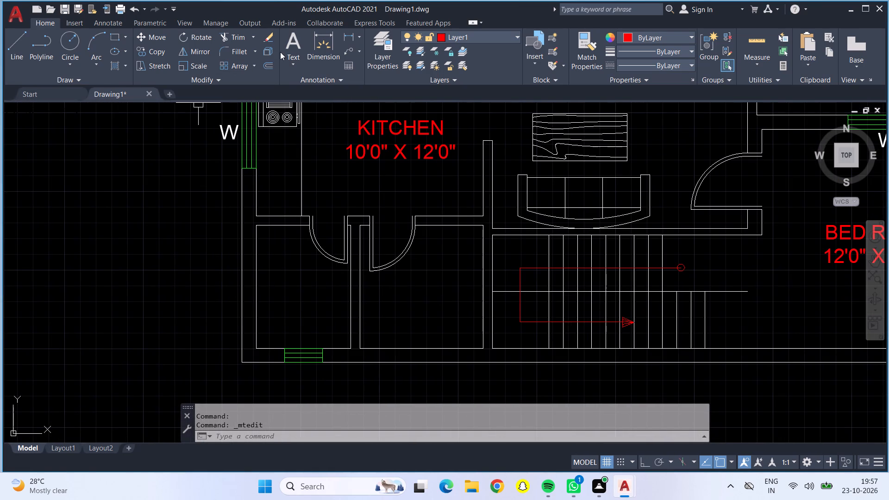
{"action": "left_click", "coordinate": [296, 43]}
{"action": "left_click", "coordinate": [390, 291]}
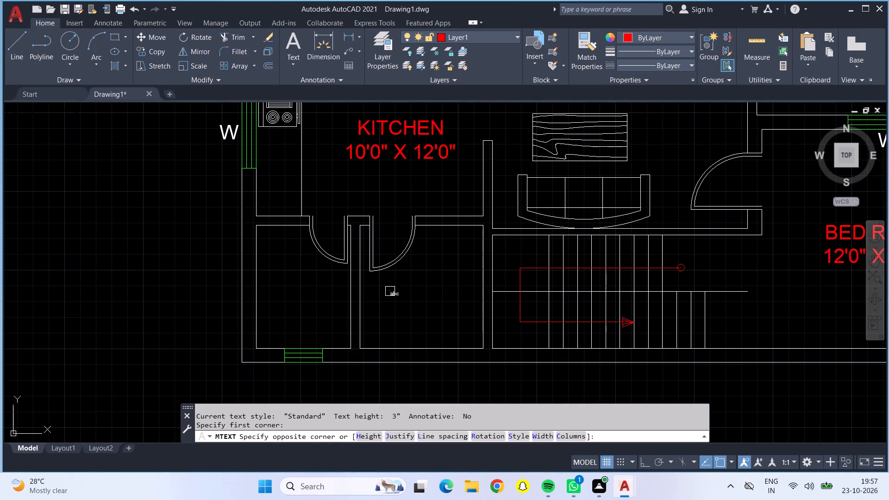
{"action": "left_click", "coordinate": [469, 326]}
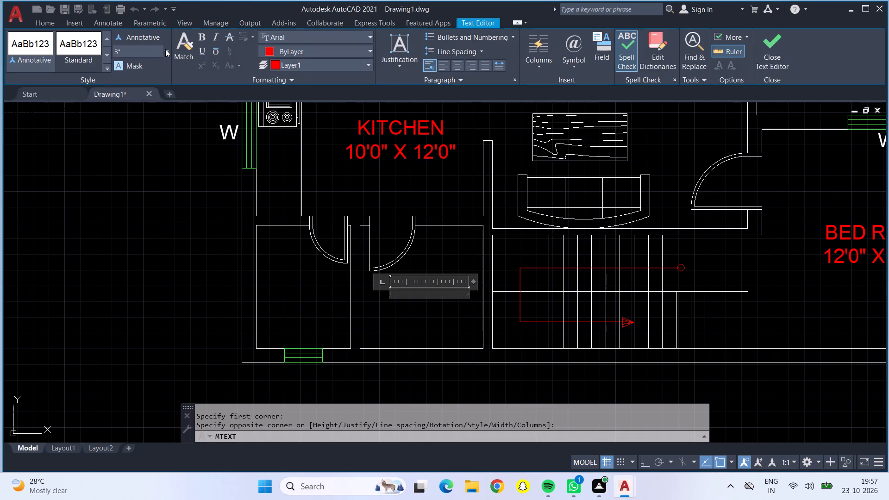
Set the text height of the new label beside the staircase to 6".
{"action": "left_click", "coordinate": [167, 50]}
{"action": "left_click", "coordinate": [150, 56]}
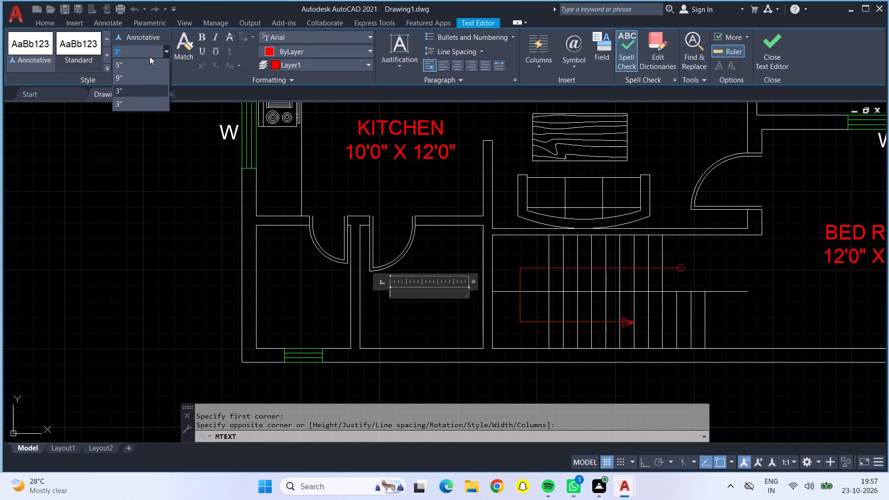
{"action": "left_click", "coordinate": [152, 45]}
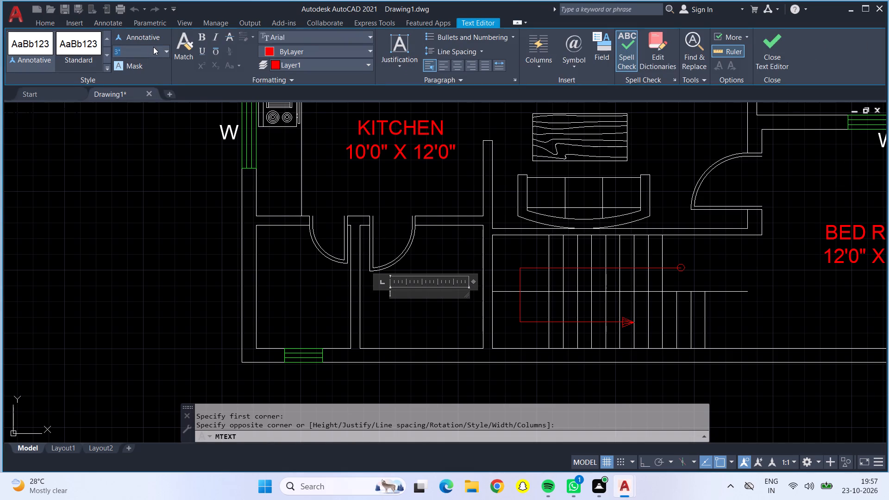
{"action": "key", "text": "BackSpace"}
{"action": "type", "text": "6\""}
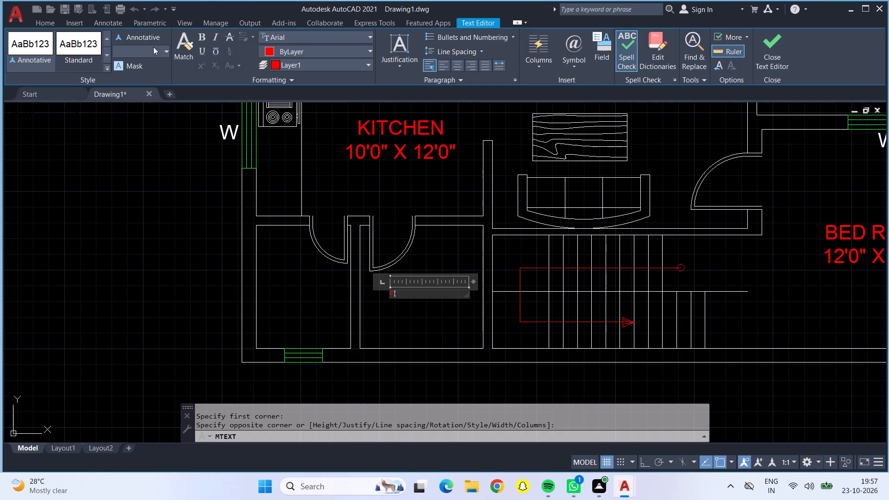
{"action": "left_click", "coordinate": [153, 47]}
{"action": "type", "text": "6\""}
{"action": "key", "text": "Return"}
{"action": "left_click", "coordinate": [433, 291]}
{"action": "key", "text": "BackSpace"}
{"action": "key", "text": "BackSpace"}
{"action": "key", "text": "BackSpace"}
{"action": "key", "text": "BackSpace"}
{"action": "left_click", "coordinate": [167, 53]}
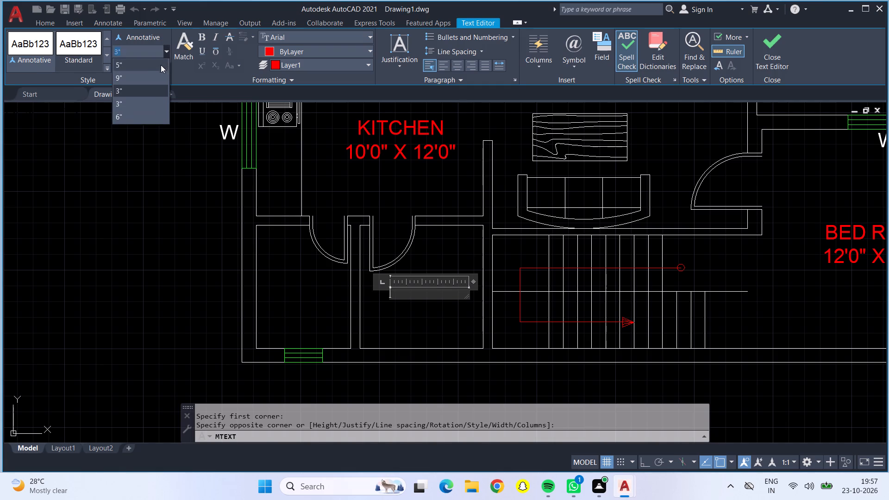
{"action": "left_click", "coordinate": [154, 120]}
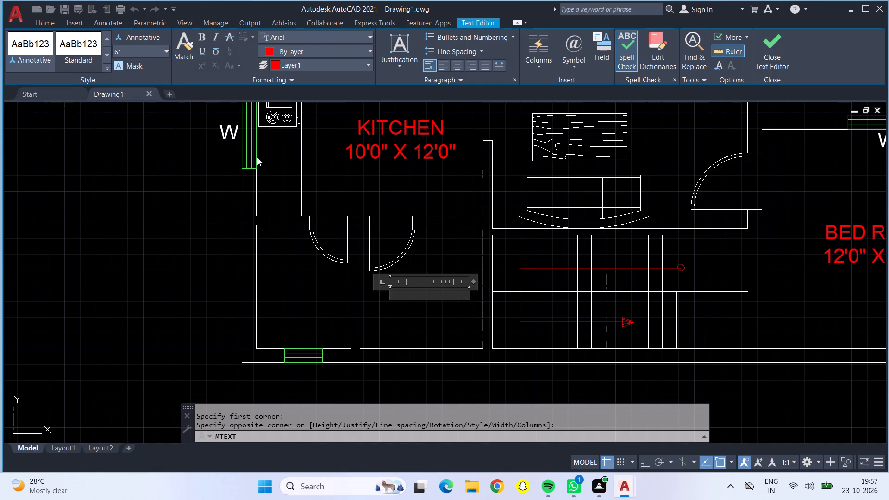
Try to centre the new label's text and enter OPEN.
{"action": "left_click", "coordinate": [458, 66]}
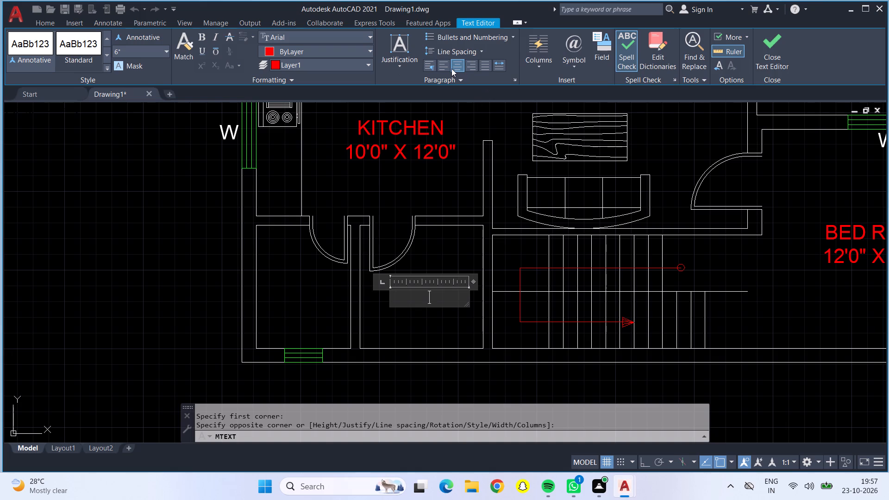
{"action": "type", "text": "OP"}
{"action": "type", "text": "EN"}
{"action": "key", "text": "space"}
Enter OPEN WASH as the label's first line and widen the text box so it fits on one line.
{"action": "left_click", "coordinate": [453, 299]}
{"action": "type", "text": "OP"}
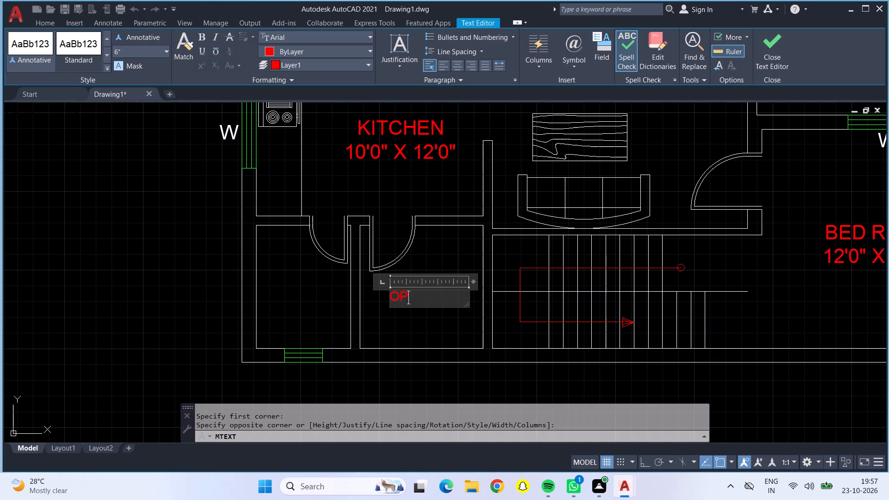
{"action": "type", "text": "EN AR"}
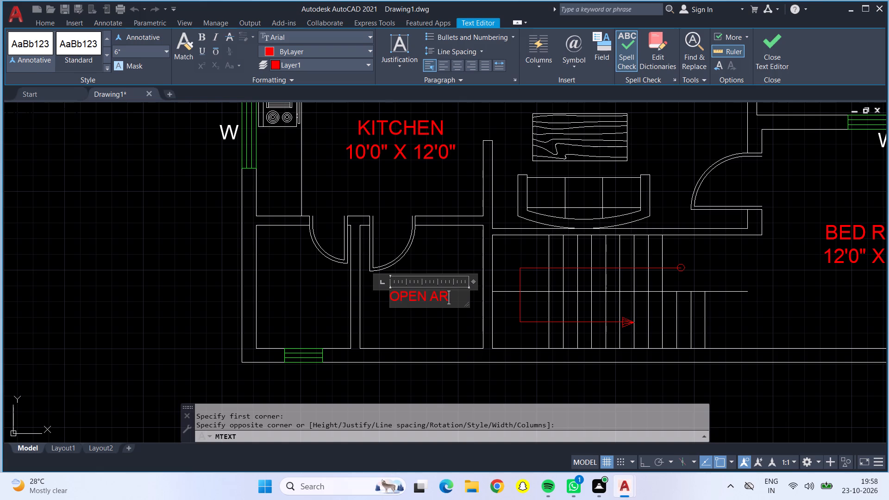
{"action": "key", "text": "shift+BackSpace"}
{"action": "key", "text": "shift+BackSpace"}
{"action": "type", "text": "WA"}
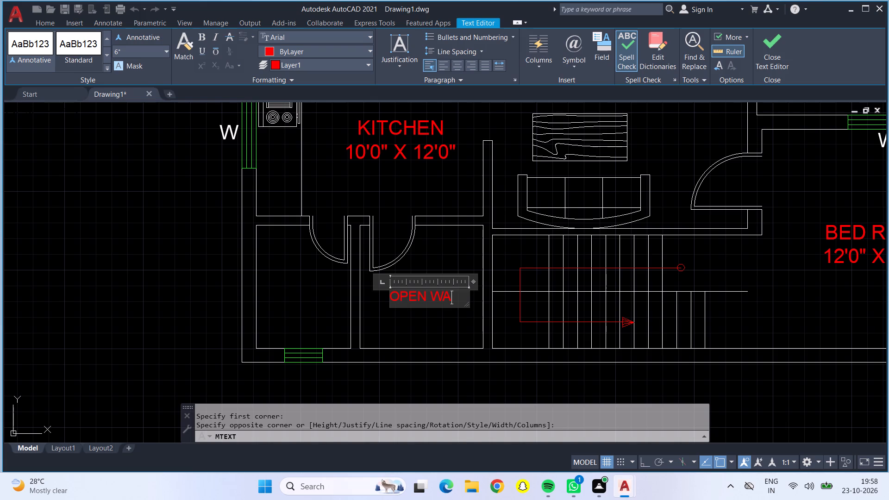
{"action": "key", "text": "shift+s"}
{"action": "key", "text": "shift+h"}
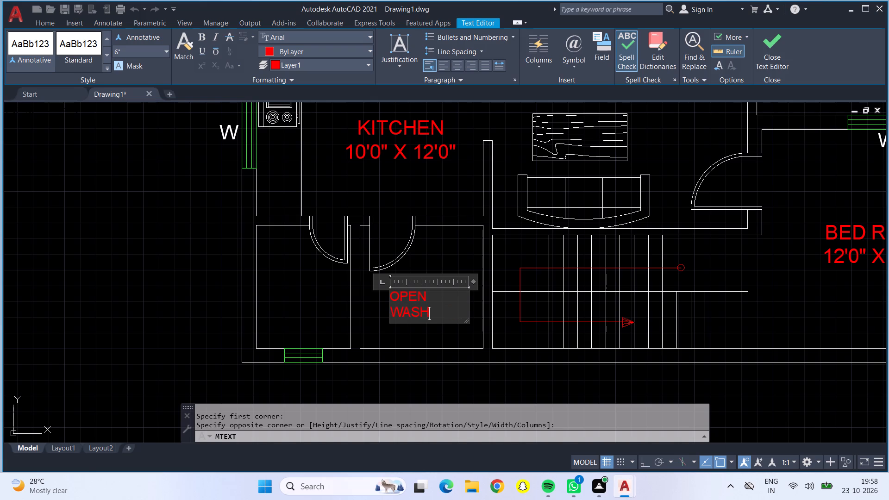
{"action": "left_click_drag", "start_coordinate": [474, 282], "coordinate": [484, 280]}
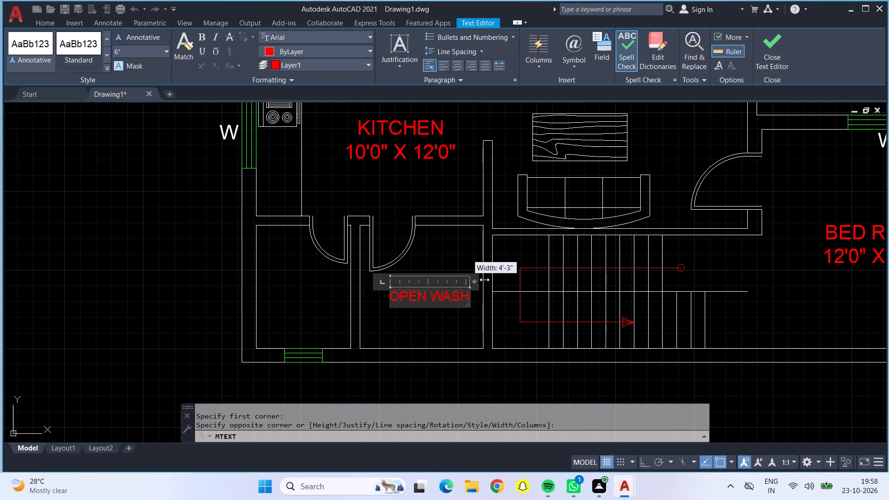
{"action": "left_click_drag", "start_coordinate": [484, 280], "coordinate": [507, 281]}
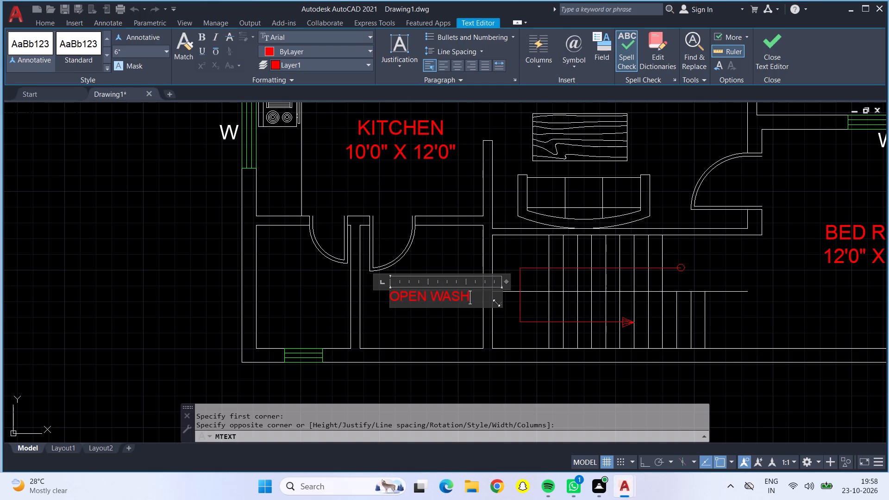
Enter the size 5'0" 6'0" on the second line of the OPEN WASH label and finish it.
{"action": "key", "text": "Return"}
{"action": "key", "text": "space"}
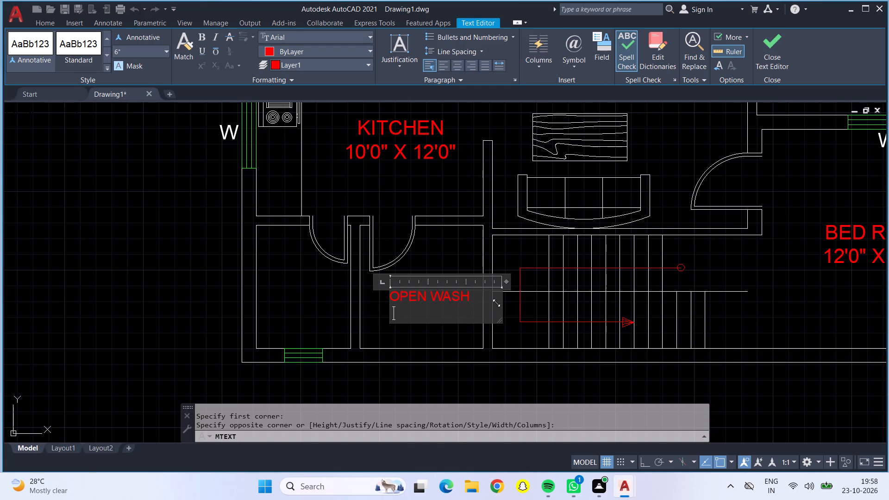
{"action": "type", "text": "5'0\""}
{"action": "key", "text": "space"}
{"action": "key", "text": "6"}
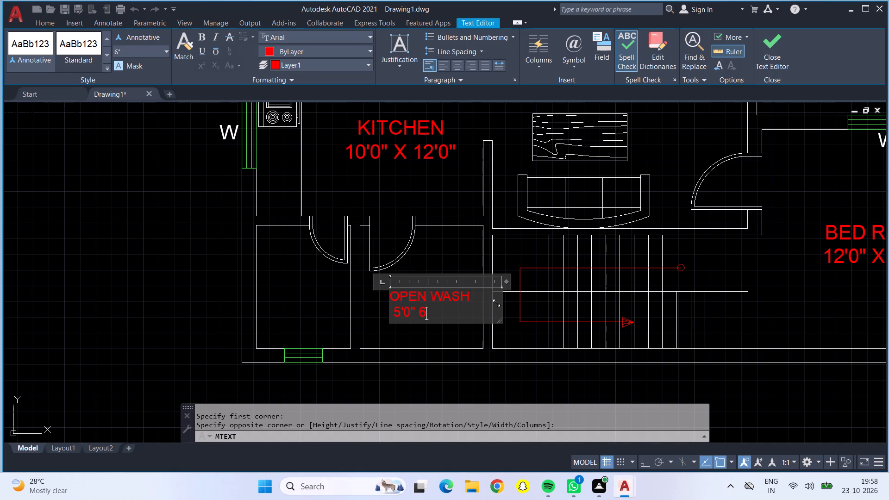
{"action": "type", "text": "'0\""}
{"action": "scroll", "coordinate": [496, 303], "scroll_direction": "up", "scroll_amount": 1}
{"action": "left_click", "coordinate": [425, 205]}
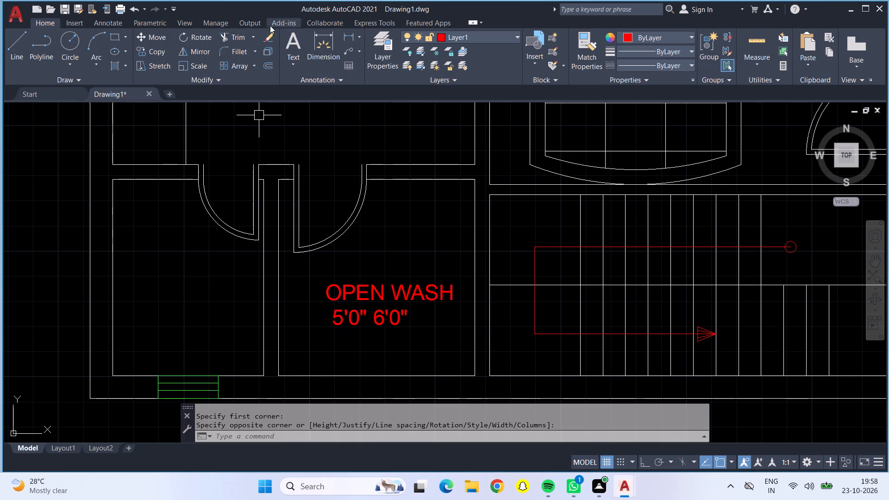
Add a centred STORE label with 6" text height in the small room below the kitchen, beside the OPEN WASH room.
{"action": "left_click", "coordinate": [295, 49]}
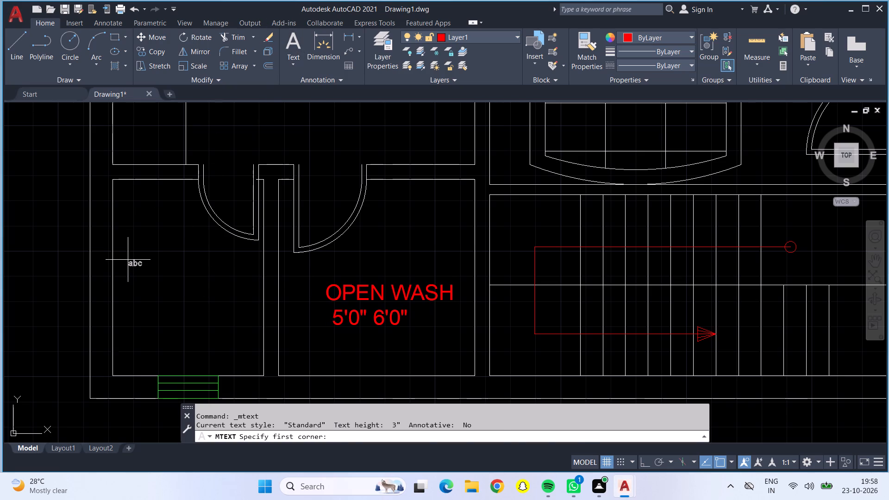
{"action": "left_click_drag", "start_coordinate": [128, 260], "coordinate": [128, 277]}
{"action": "left_click", "coordinate": [237, 329]}
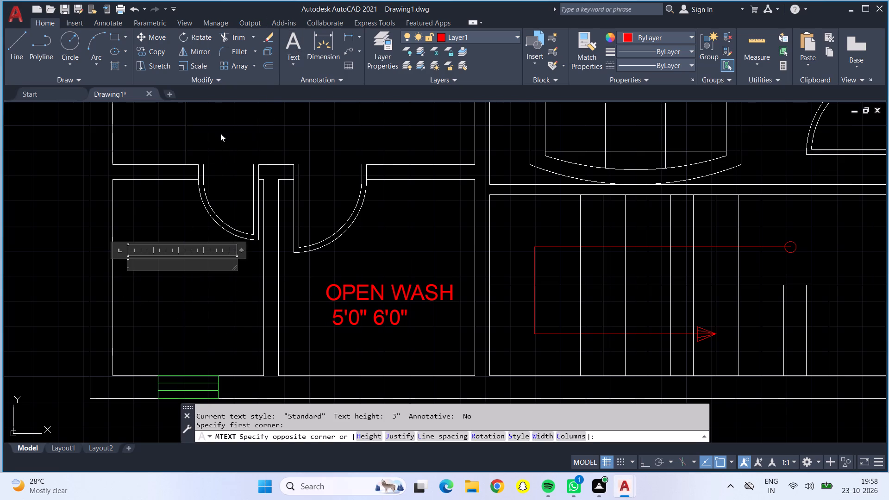
{"action": "left_click", "coordinate": [160, 47]}
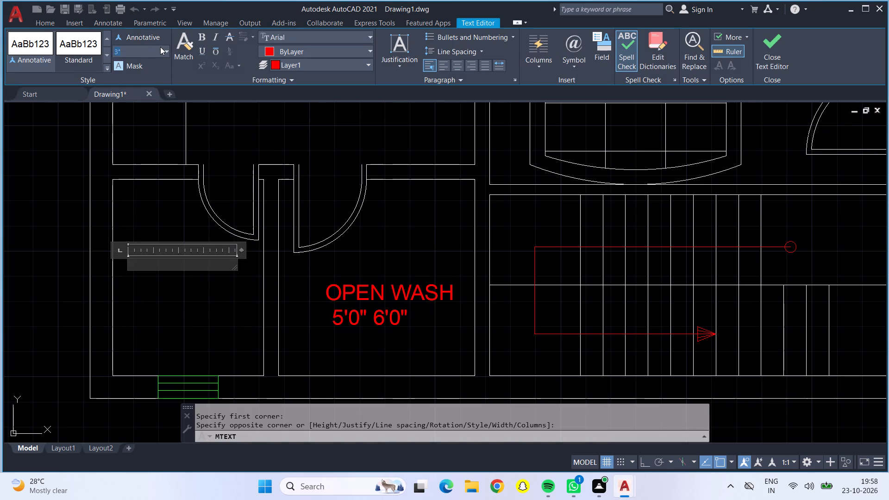
{"action": "left_click", "coordinate": [160, 47]}
{"action": "left_click", "coordinate": [165, 50]}
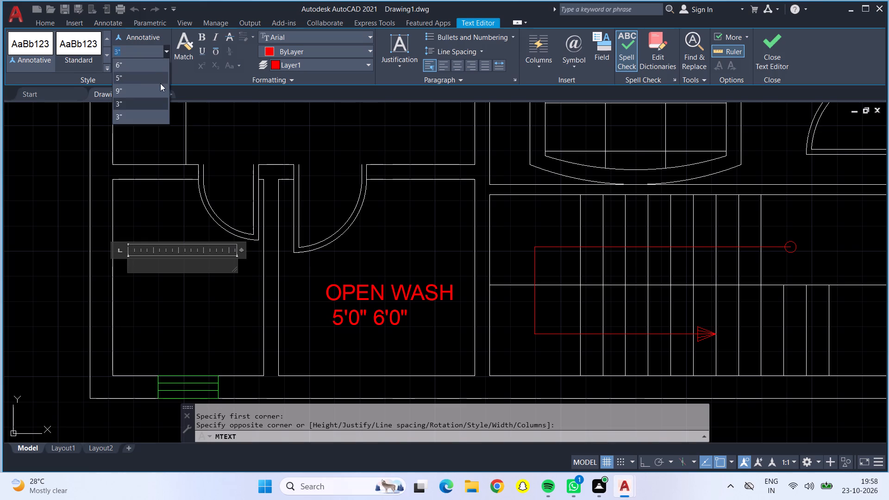
{"action": "left_click", "coordinate": [160, 67]}
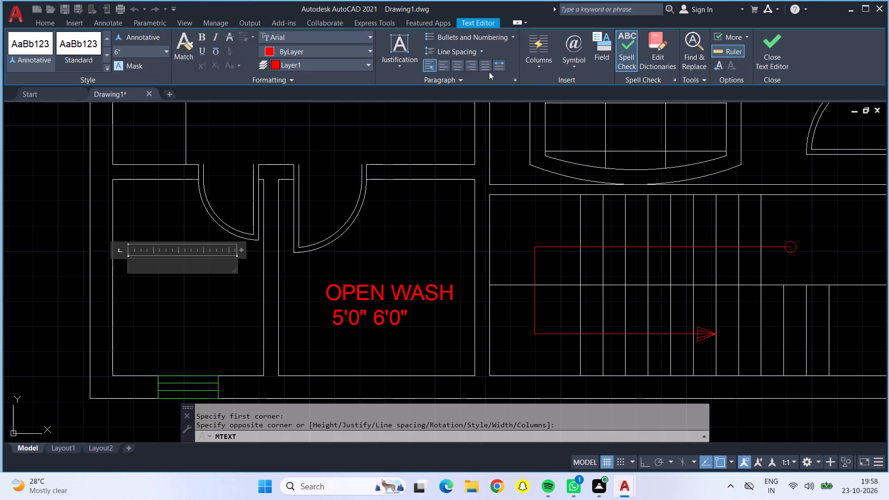
{"action": "left_click", "coordinate": [457, 66]}
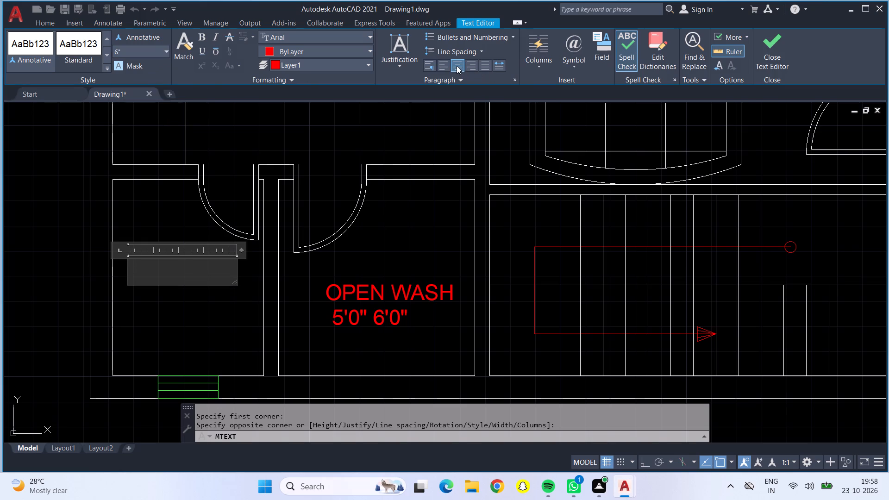
{"action": "key", "text": "shift+s"}
{"action": "type", "text": "TO"}
{"action": "left_click", "coordinate": [157, 273]}
{"action": "type", "text": "ST"}
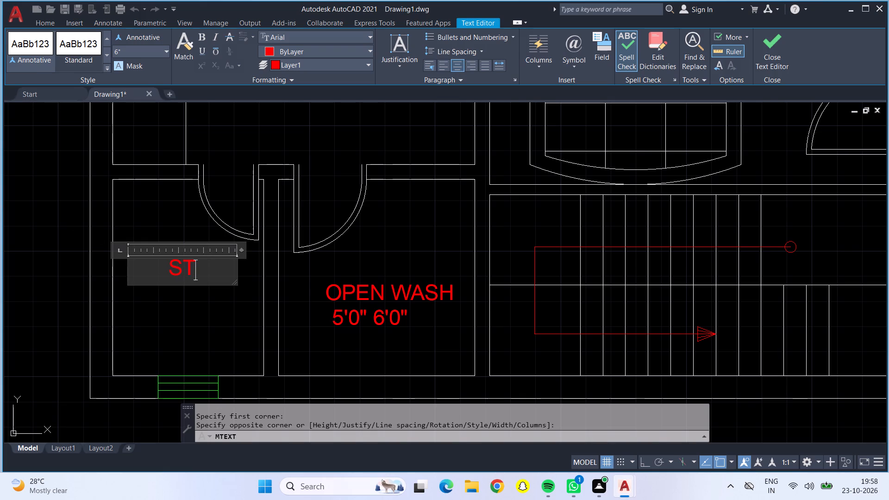
{"action": "key", "text": "shift+o"}
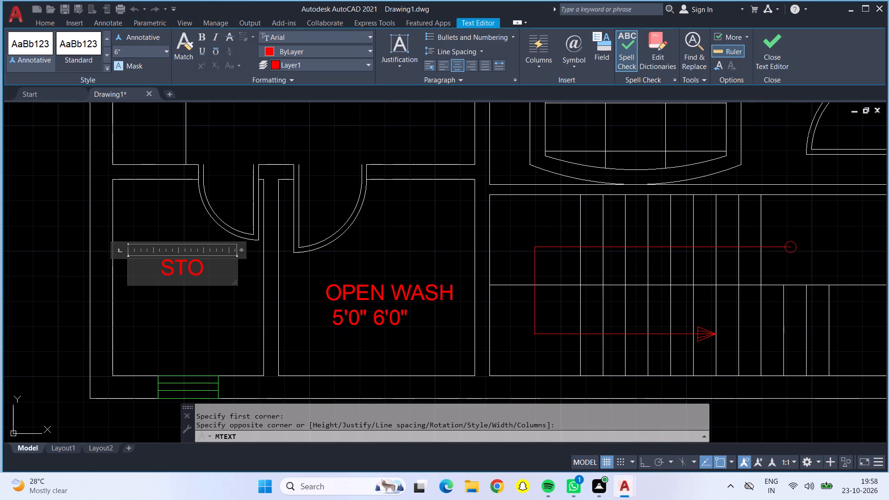
{"action": "type", "text": "RE"}
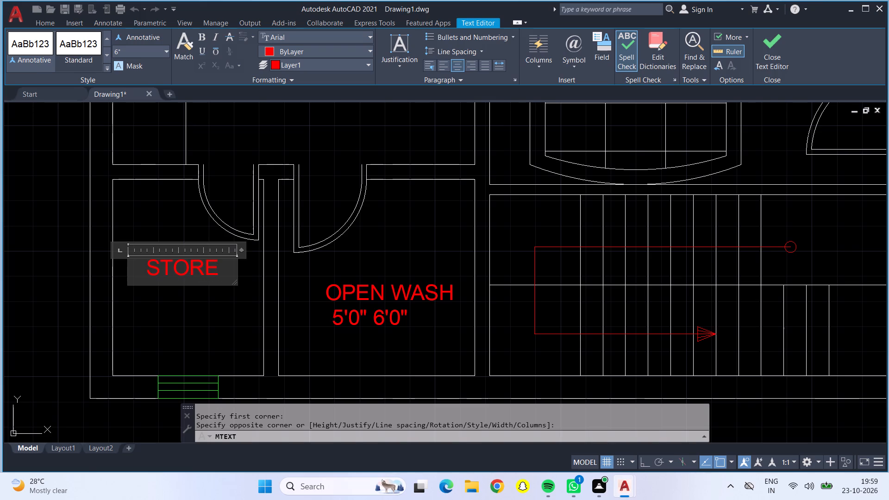
{"action": "left_click", "coordinate": [254, 309]}
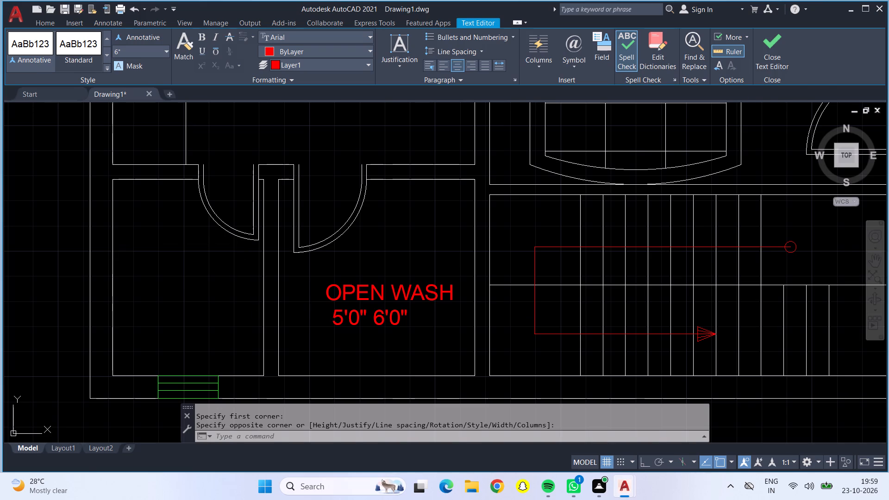
Review the room labels across all three floor plans side by side.
{"action": "scroll", "coordinate": [251, 306], "scroll_direction": "down", "scroll_amount": 4}
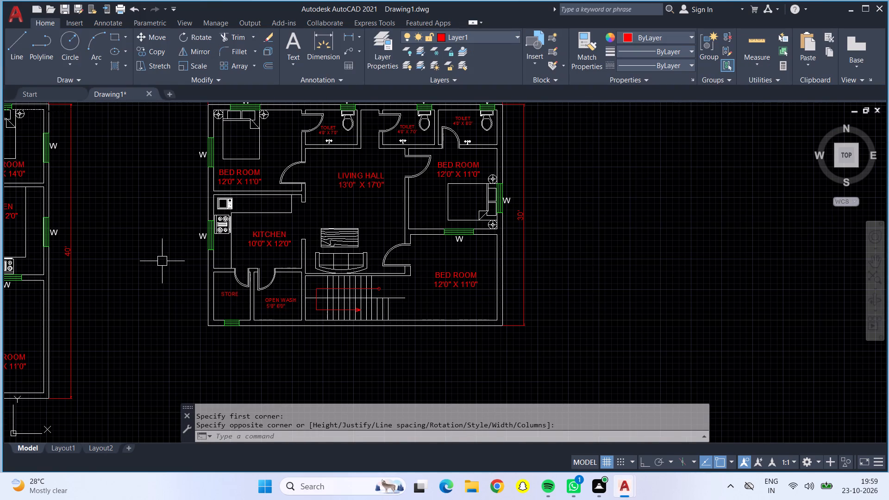
{"action": "middle_click_drag", "start_coordinate": [161, 262], "coordinate": [156, 311]}
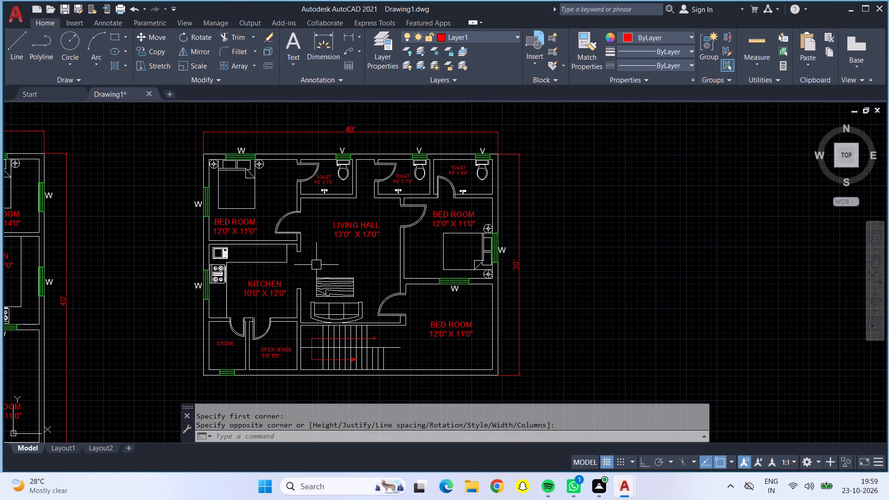
{"action": "scroll", "coordinate": [345, 257], "scroll_direction": "down", "scroll_amount": 1}
{"action": "middle_click_drag", "start_coordinate": [345, 257], "coordinate": [351, 257]}
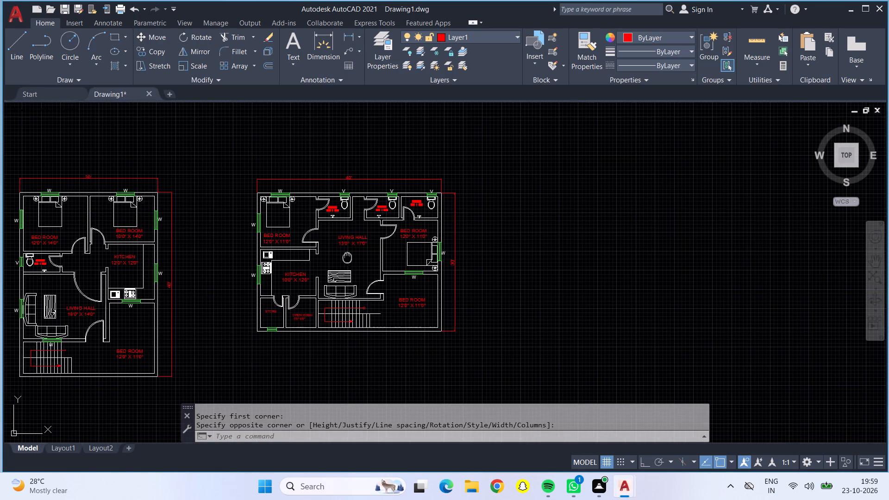
{"action": "middle_click_drag", "start_coordinate": [351, 257], "coordinate": [414, 260]}
{"action": "middle_click_drag", "start_coordinate": [275, 263], "coordinate": [363, 253]}
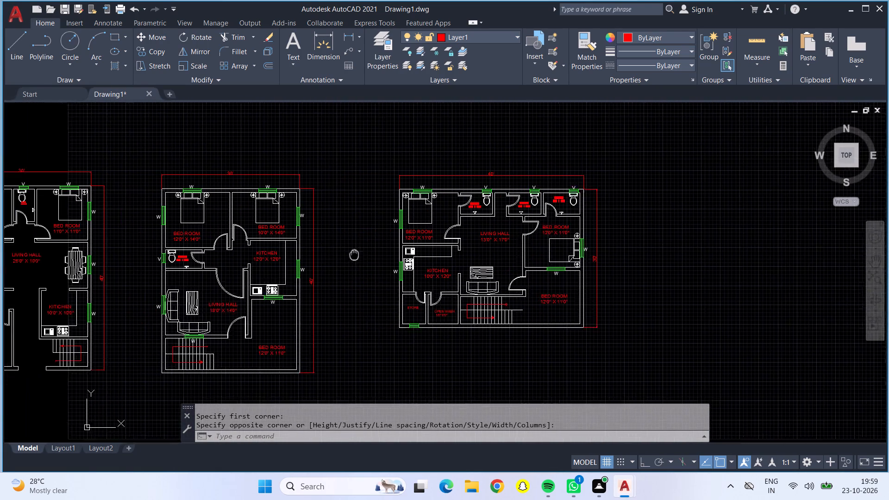
{"action": "middle_click_drag", "start_coordinate": [363, 253], "coordinate": [479, 244]}
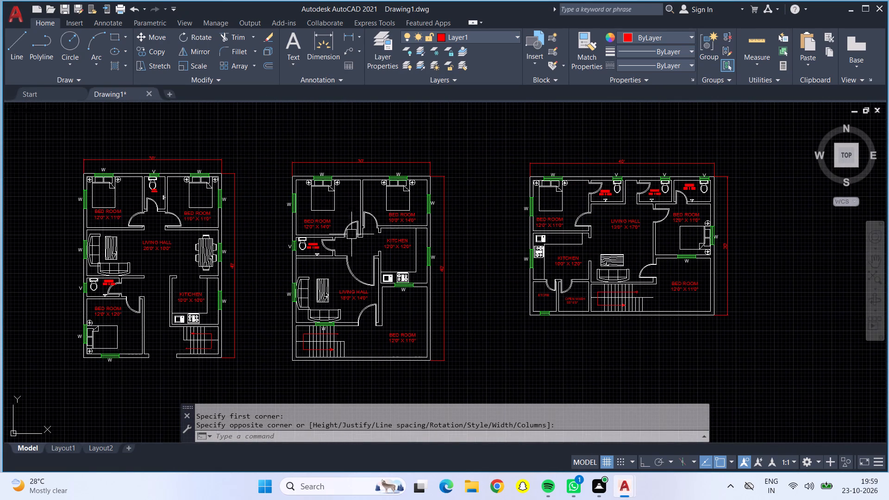
{"action": "key", "text": "Escape"}
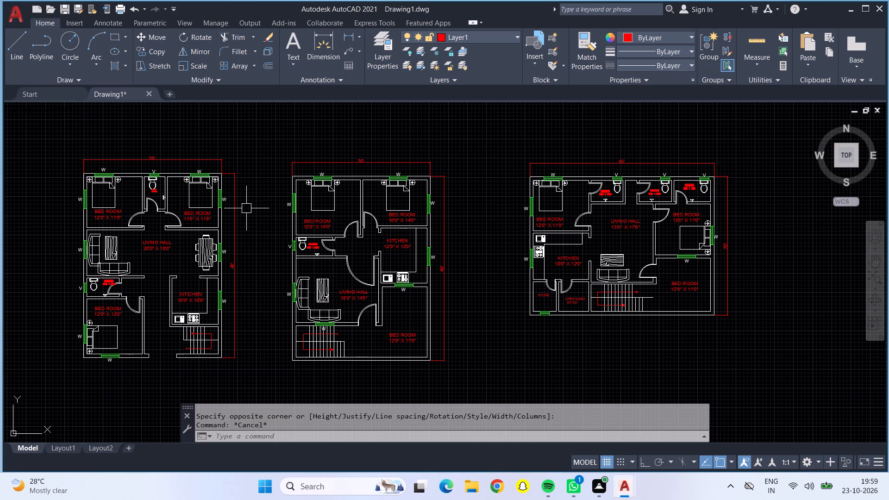
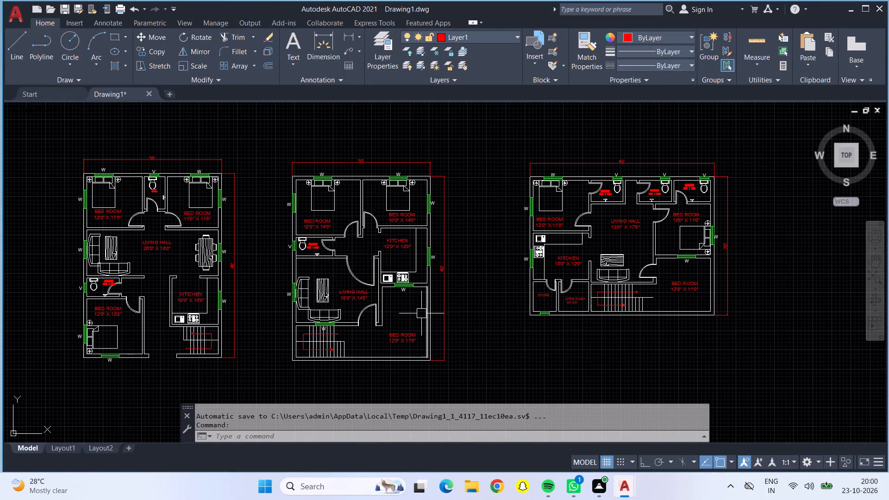
Make Layer2 the current layer and draw a single near-vertical reference line in the empty space beside the first floor plan.
{"action": "middle_click_drag", "start_coordinate": [470, 320], "coordinate": [499, 328]}
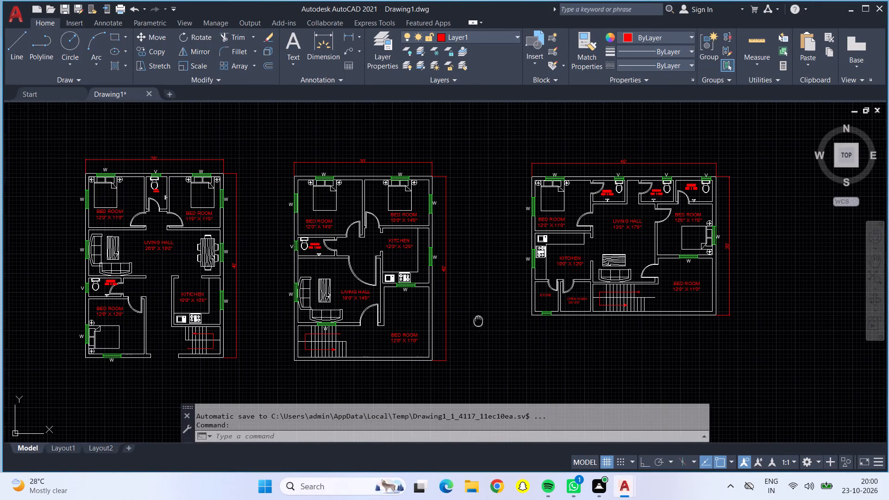
{"action": "middle_click_drag", "start_coordinate": [499, 328], "coordinate": [553, 309]}
{"action": "key", "text": "Escape"}
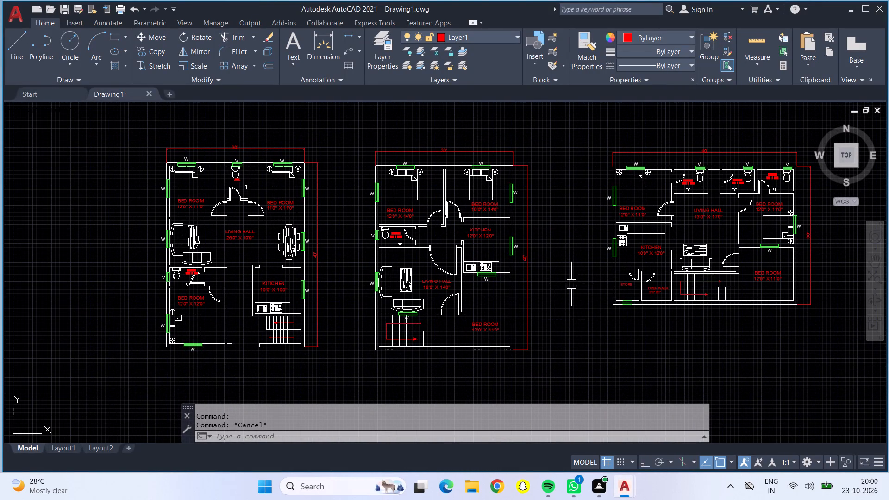
{"action": "left_click", "coordinate": [516, 36]}
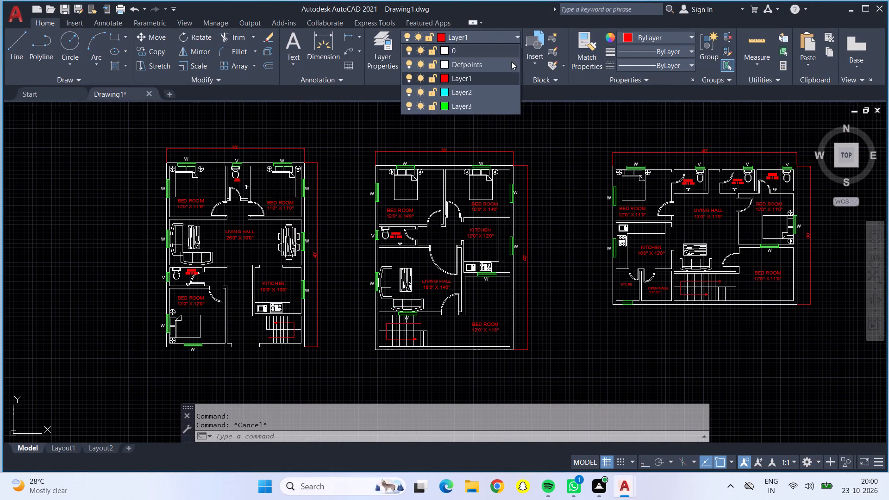
{"action": "left_click", "coordinate": [489, 94]}
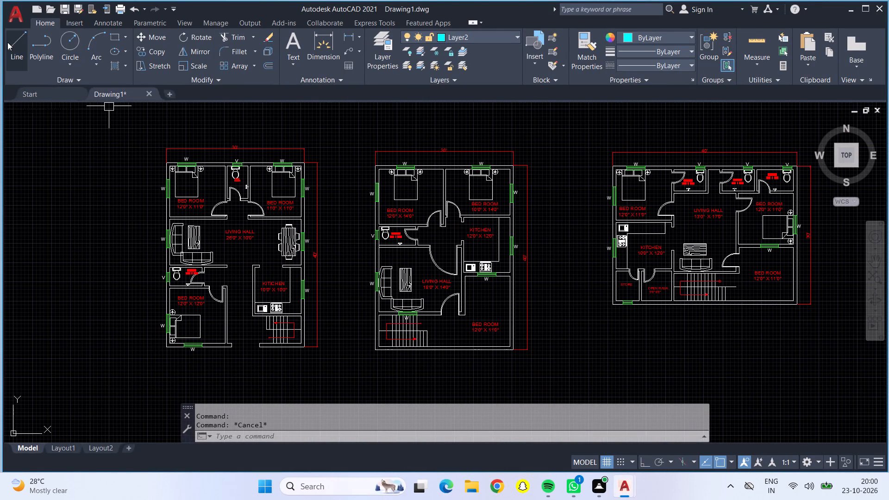
{"action": "left_click", "coordinate": [7, 42]}
{"action": "left_click_drag", "start_coordinate": [76, 159], "coordinate": [78, 177]}
{"action": "left_click", "coordinate": [73, 242]}
{"action": "key", "text": "Escape"}
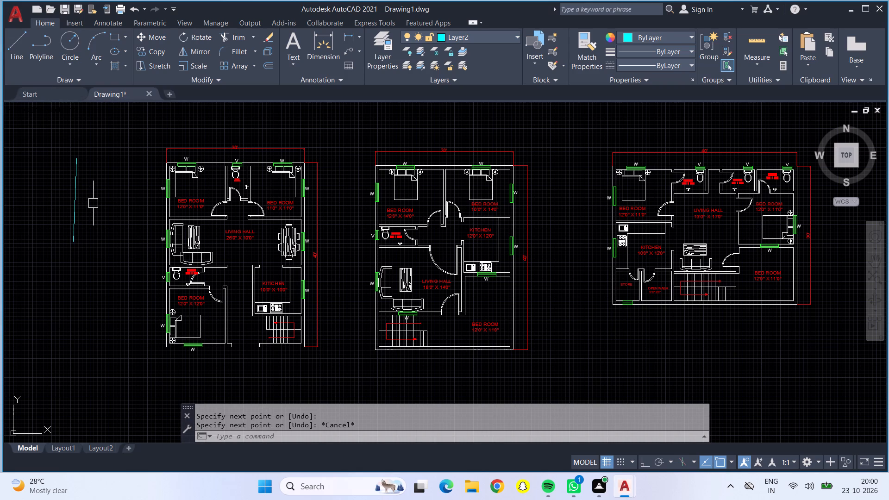
Match the properties of the cyan Layer2 line onto all bedroom, living hall, kitchen and toilet labels in the first floor plan.
{"action": "type", "text": "ma"}
{"action": "key", "text": "Return"}
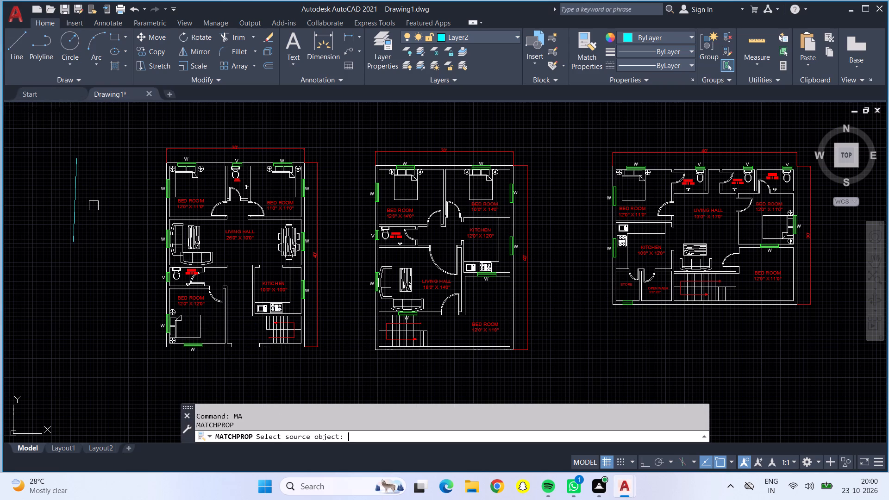
{"action": "left_click", "coordinate": [77, 176]}
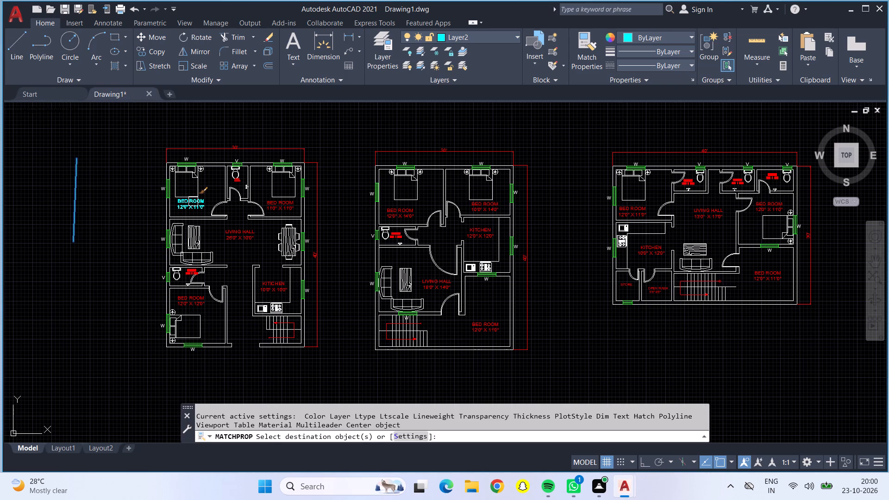
{"action": "left_click", "coordinate": [194, 201]}
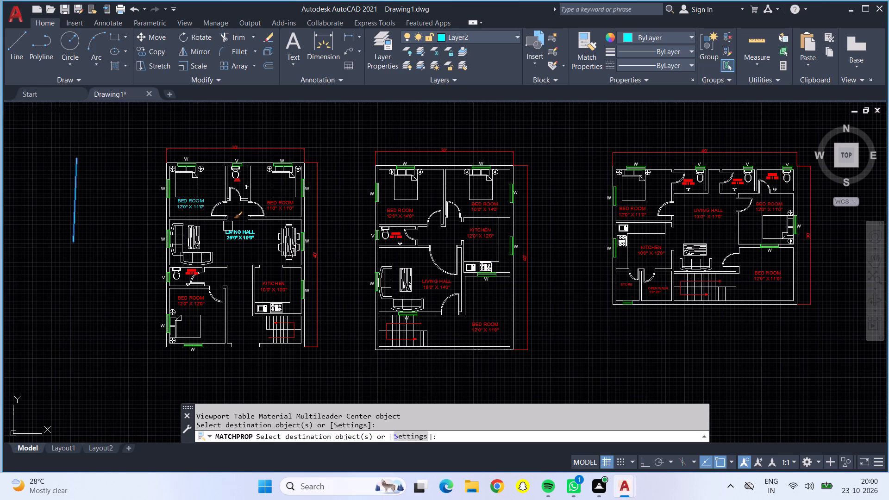
{"action": "left_click", "coordinate": [228, 226]}
{"action": "left_click", "coordinate": [294, 202]}
{"action": "left_click", "coordinate": [270, 288]}
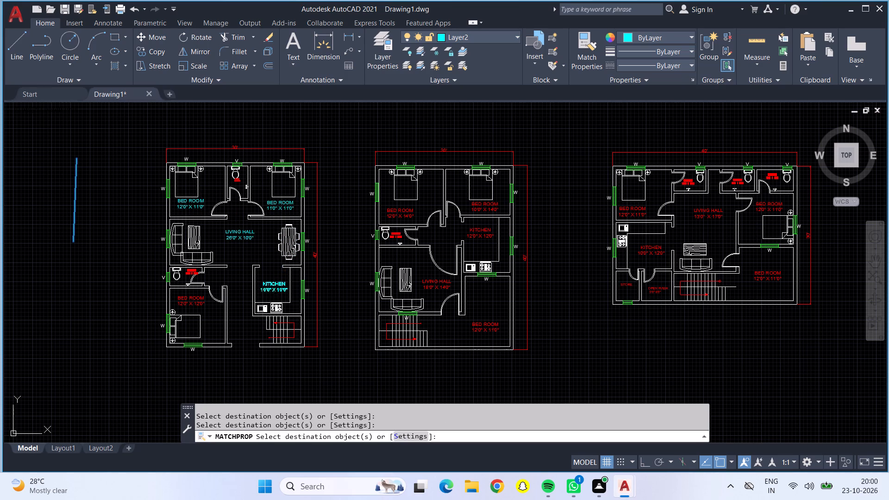
{"action": "left_click", "coordinate": [192, 296]}
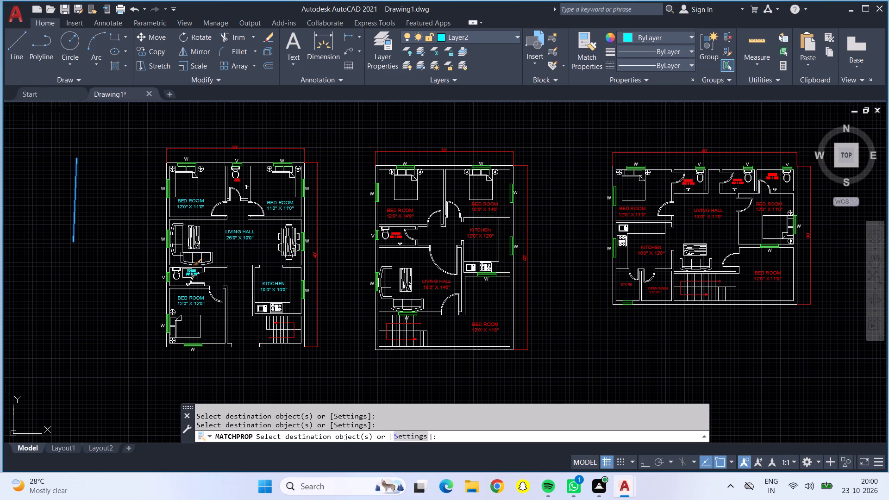
{"action": "left_click", "coordinate": [188, 275]}
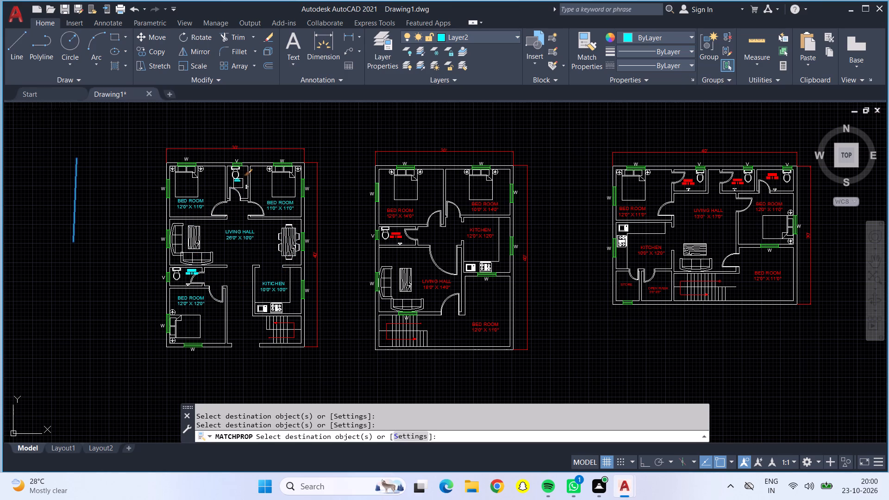
{"action": "left_click", "coordinate": [238, 181]}
Apply the same matched Layer2 properties to the bedroom, toilet, living hall and kitchen labels in the second floor plan.
{"action": "left_click", "coordinate": [396, 217]}
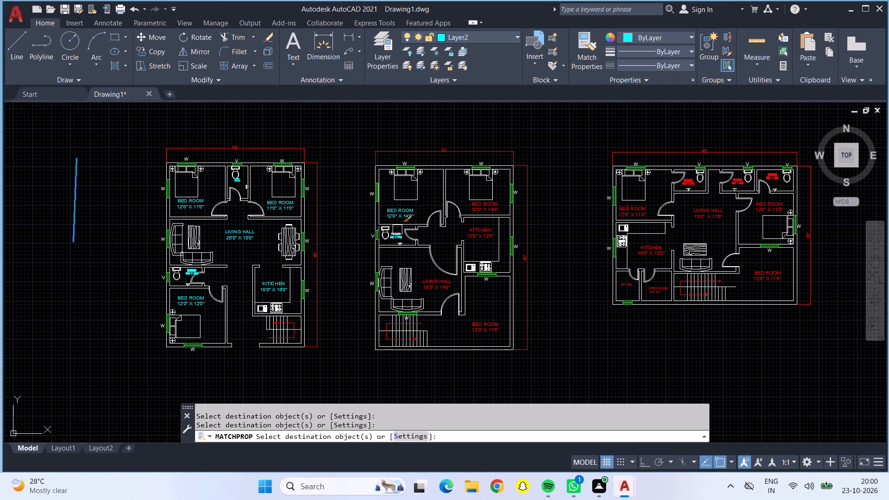
{"action": "left_click", "coordinate": [397, 231]}
{"action": "left_click", "coordinate": [437, 280]}
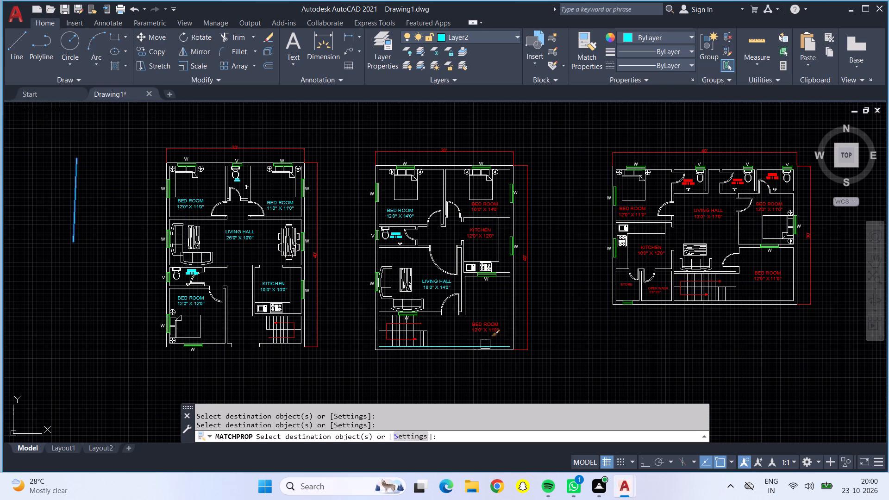
{"action": "left_click", "coordinate": [478, 331]}
{"action": "left_click", "coordinate": [477, 237]}
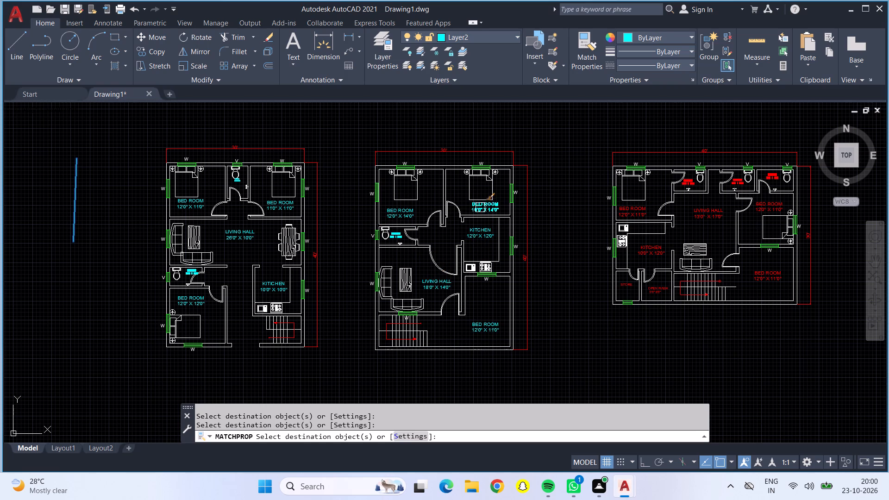
{"action": "left_click", "coordinate": [480, 206]}
Apply the matched Layer2 properties to every room label in the third floor plan, including STORE, OPEN WASH and the three toilets.
{"action": "left_click", "coordinate": [627, 209]}
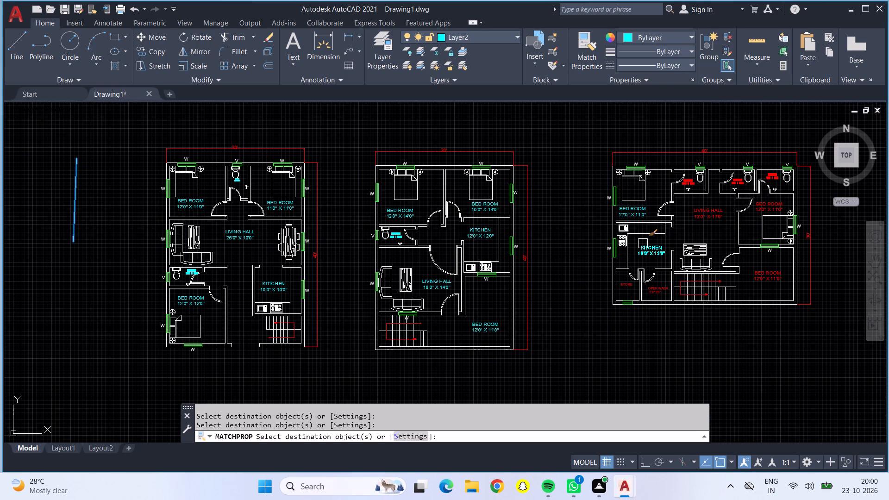
{"action": "left_click", "coordinate": [643, 244]}
{"action": "left_click", "coordinate": [627, 289]}
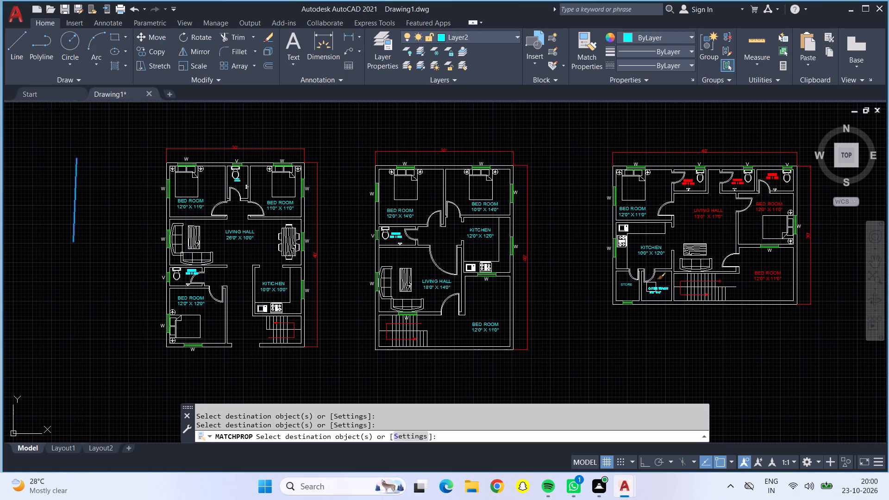
{"action": "left_click", "coordinate": [651, 287]}
{"action": "left_click", "coordinate": [703, 210]}
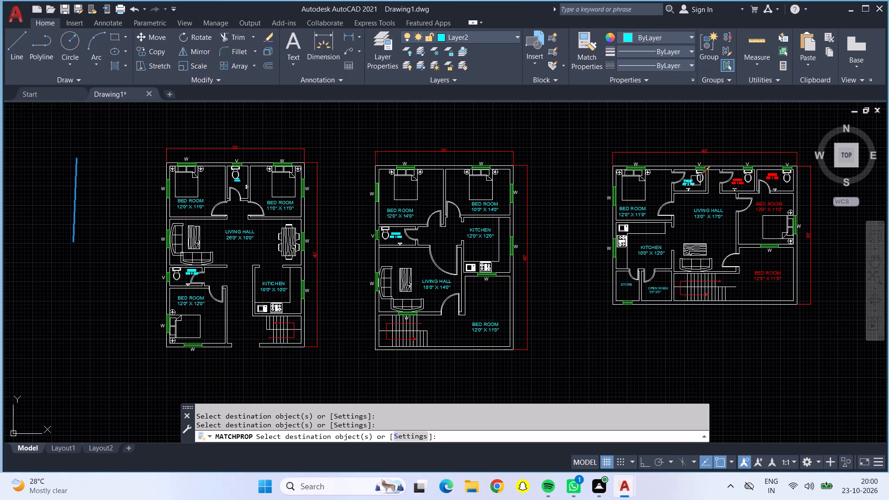
{"action": "left_click", "coordinate": [695, 180]}
{"action": "left_click", "coordinate": [735, 181]}
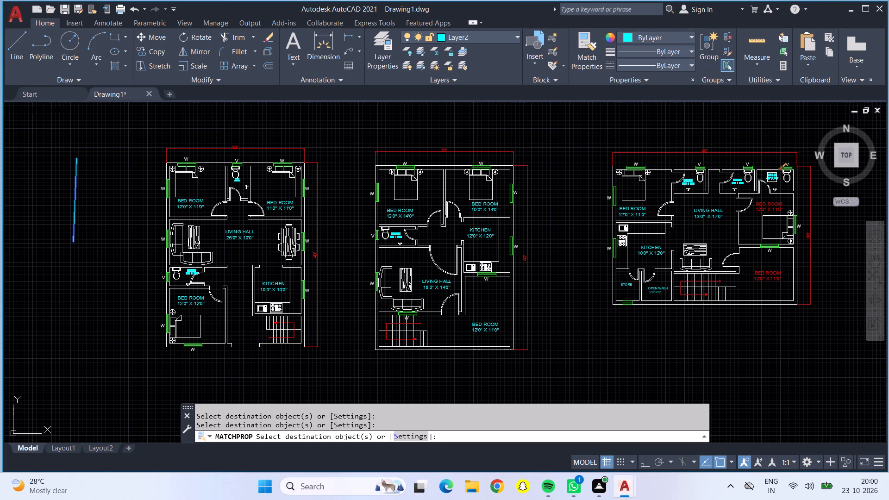
{"action": "left_click", "coordinate": [772, 176]}
{"action": "left_click", "coordinate": [768, 207]}
{"action": "left_click", "coordinate": [772, 269]}
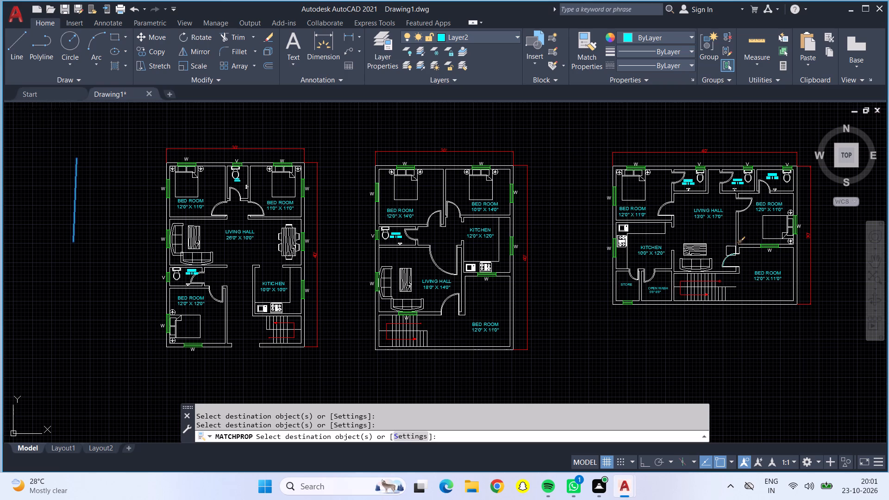
{"action": "key", "text": "Escape"}
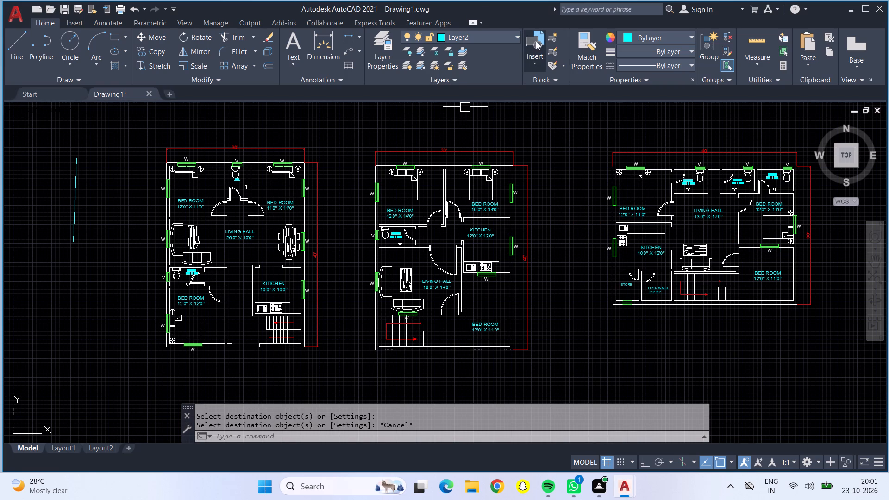
Delete the cyan reference line beside the first floor plan.
{"action": "left_click", "coordinate": [518, 34]}
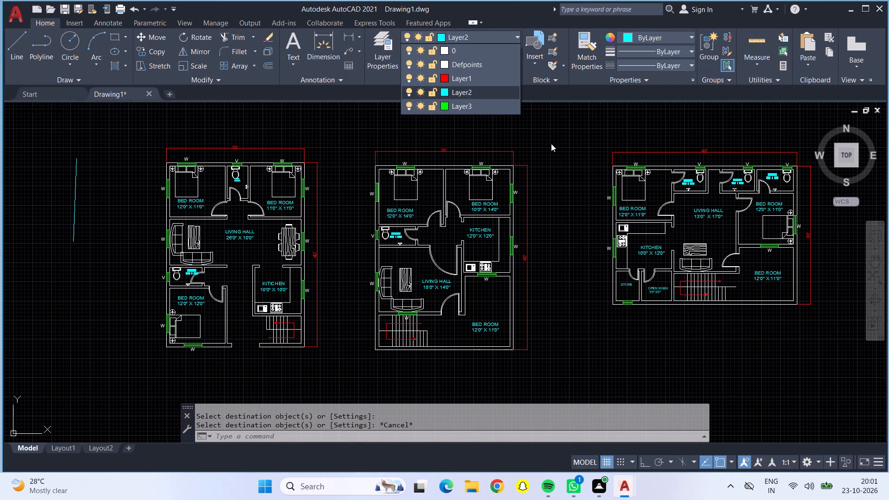
{"action": "key", "text": "Escape"}
{"action": "left_click", "coordinate": [75, 175]}
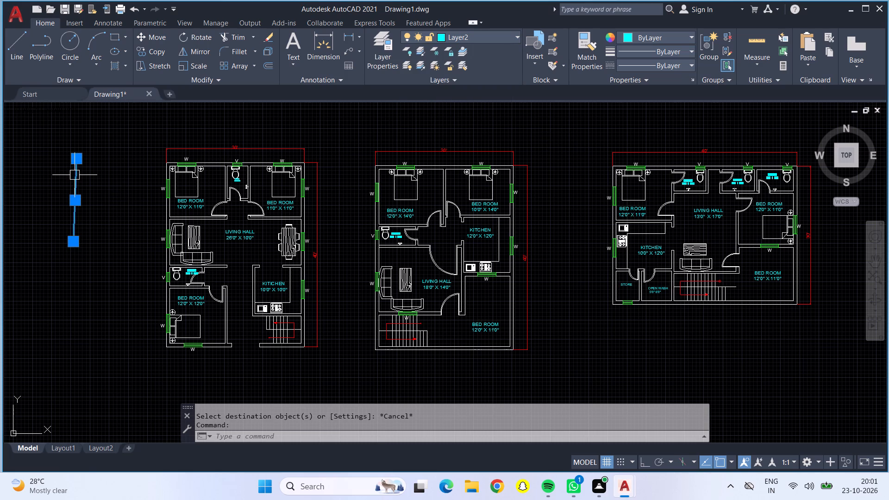
{"action": "key", "text": "Delete"}
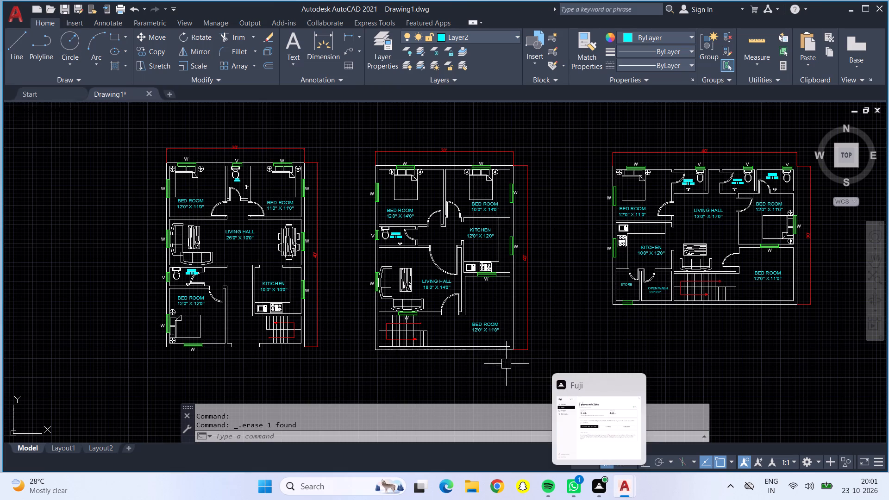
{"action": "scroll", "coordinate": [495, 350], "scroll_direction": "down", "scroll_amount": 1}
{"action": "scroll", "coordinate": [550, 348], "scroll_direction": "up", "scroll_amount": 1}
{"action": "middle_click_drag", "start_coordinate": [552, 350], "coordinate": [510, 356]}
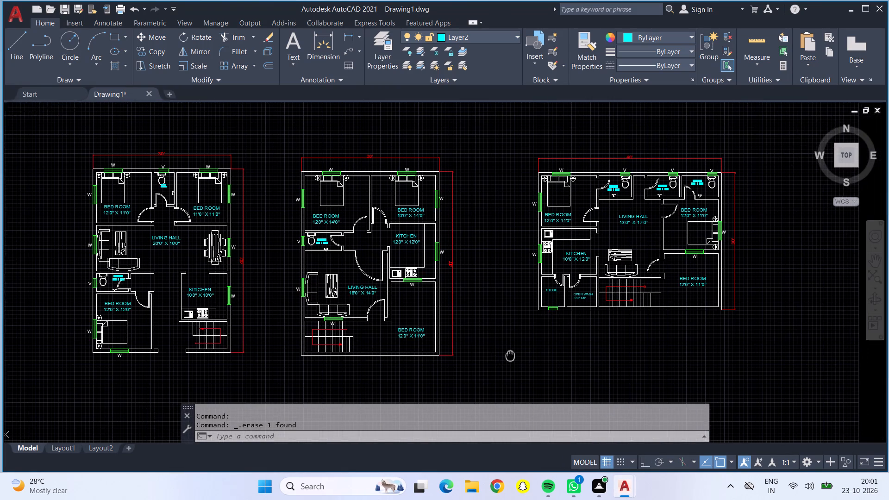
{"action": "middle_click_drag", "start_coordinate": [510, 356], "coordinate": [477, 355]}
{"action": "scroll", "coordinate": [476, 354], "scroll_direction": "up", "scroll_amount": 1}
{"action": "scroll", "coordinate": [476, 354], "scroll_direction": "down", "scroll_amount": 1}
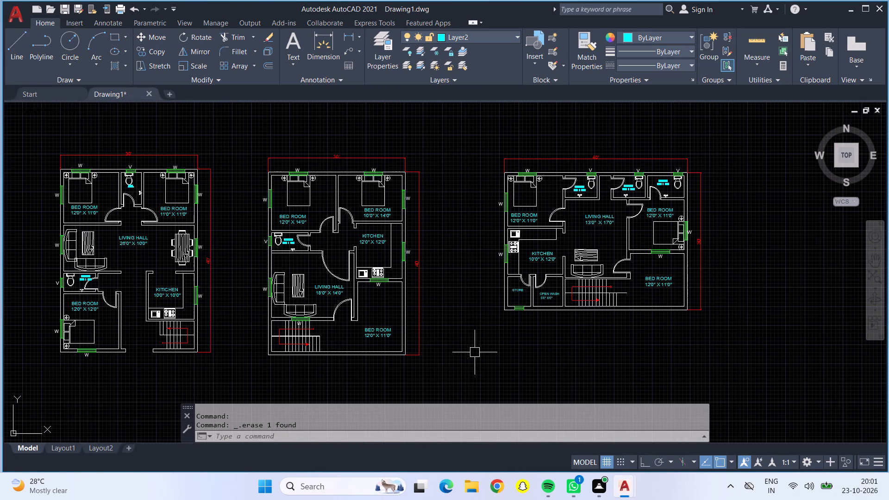
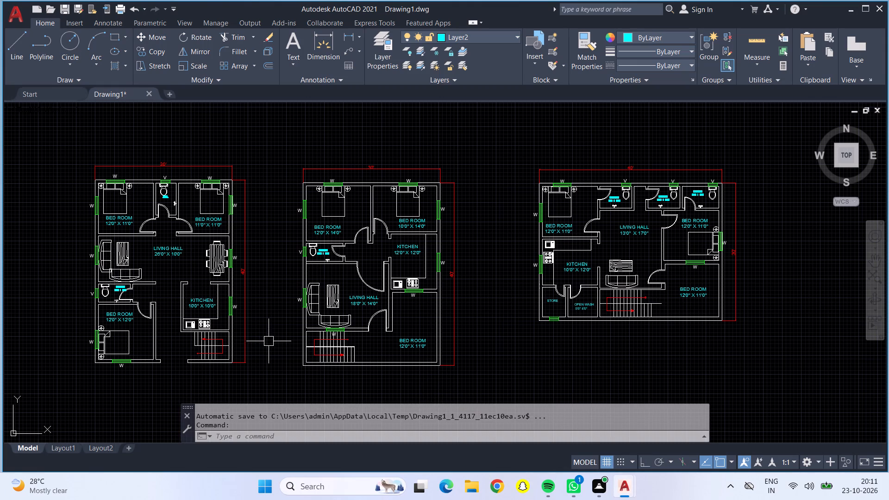
Save the drawing to the Documents folder as an AutoCAD 2018 drawing, replacing the existing file farhan 2.
{"action": "middle_click_drag", "start_coordinate": [269, 341], "coordinate": [308, 340]}
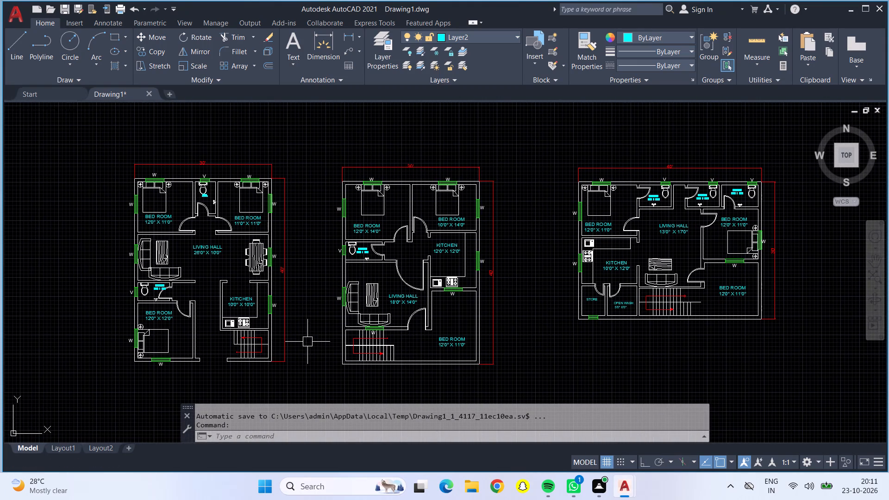
{"action": "type", "text": "sa"}
{"action": "type", "text": "ve"}
{"action": "key", "text": "Return"}
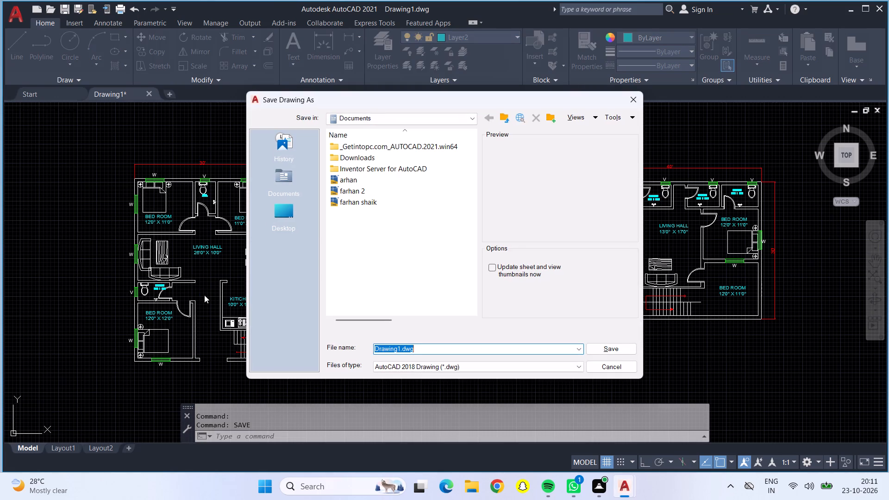
{"action": "left_click", "coordinate": [377, 193]}
{"action": "left_click", "coordinate": [619, 348]}
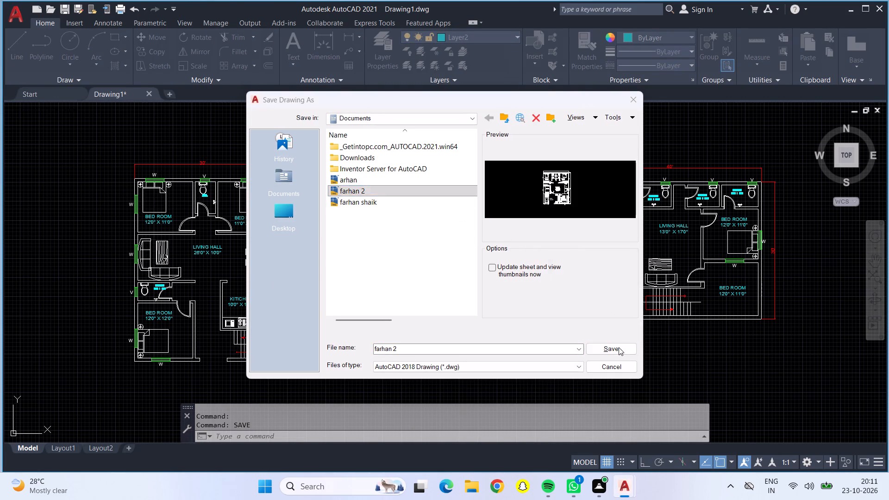
{"action": "left_click", "coordinate": [421, 262]}
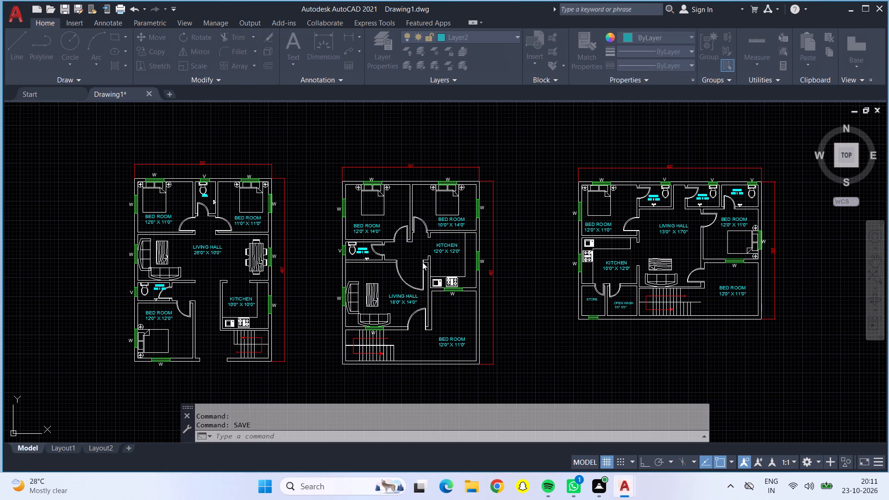